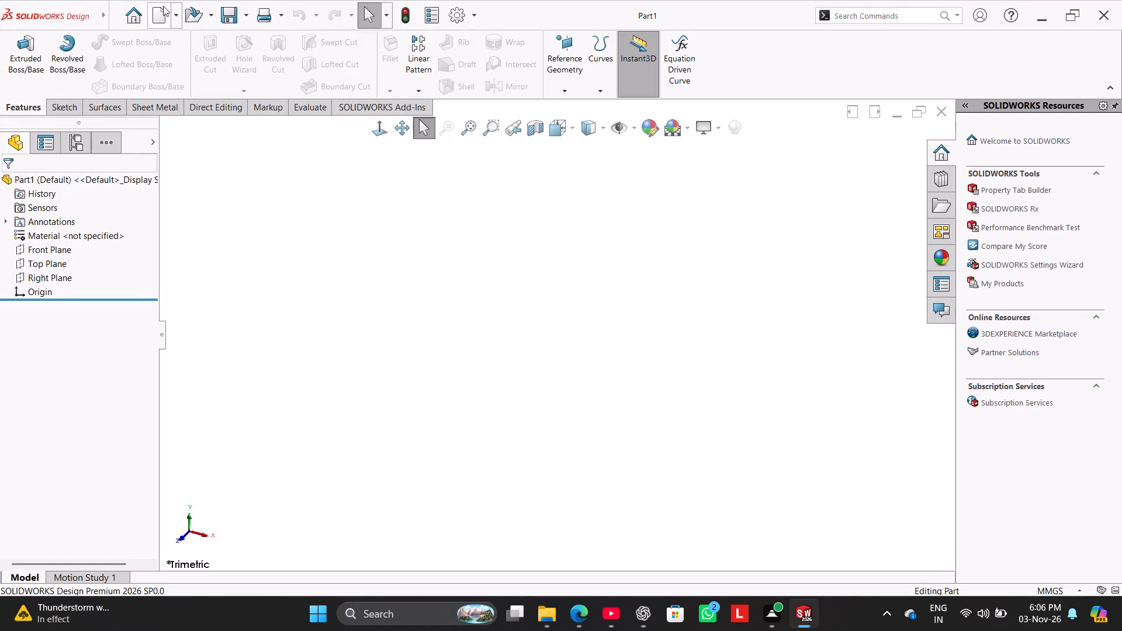
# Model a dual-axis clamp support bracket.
# Start a new sketch on the Right Plane.
pyautogui.click(68, 109)
pyautogui.click(16, 61)
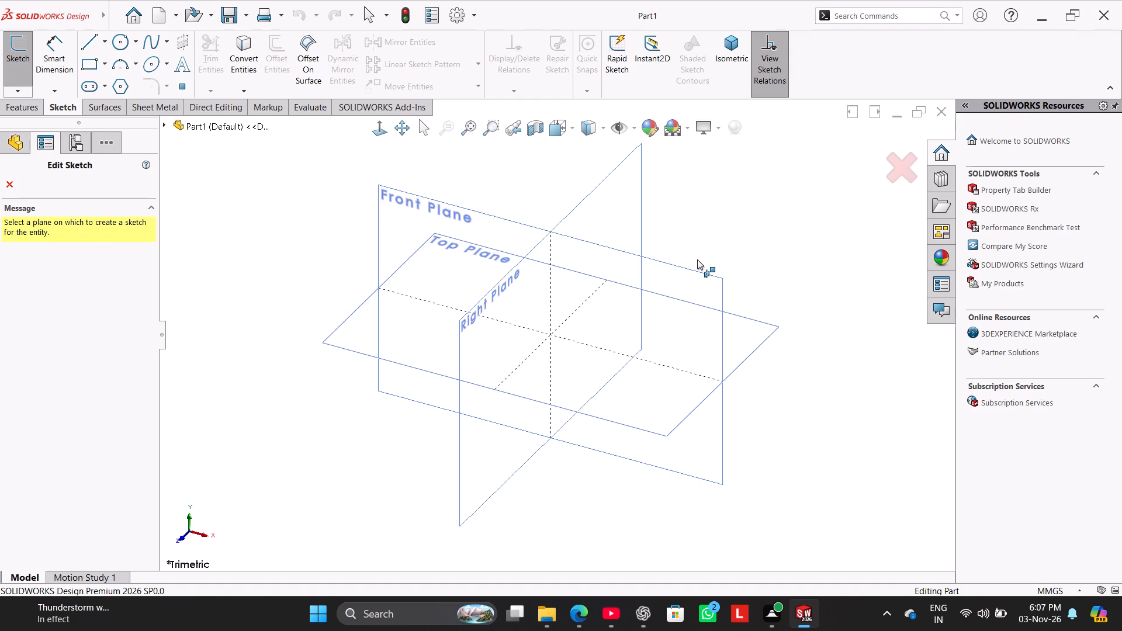
pyautogui.click(524, 272)
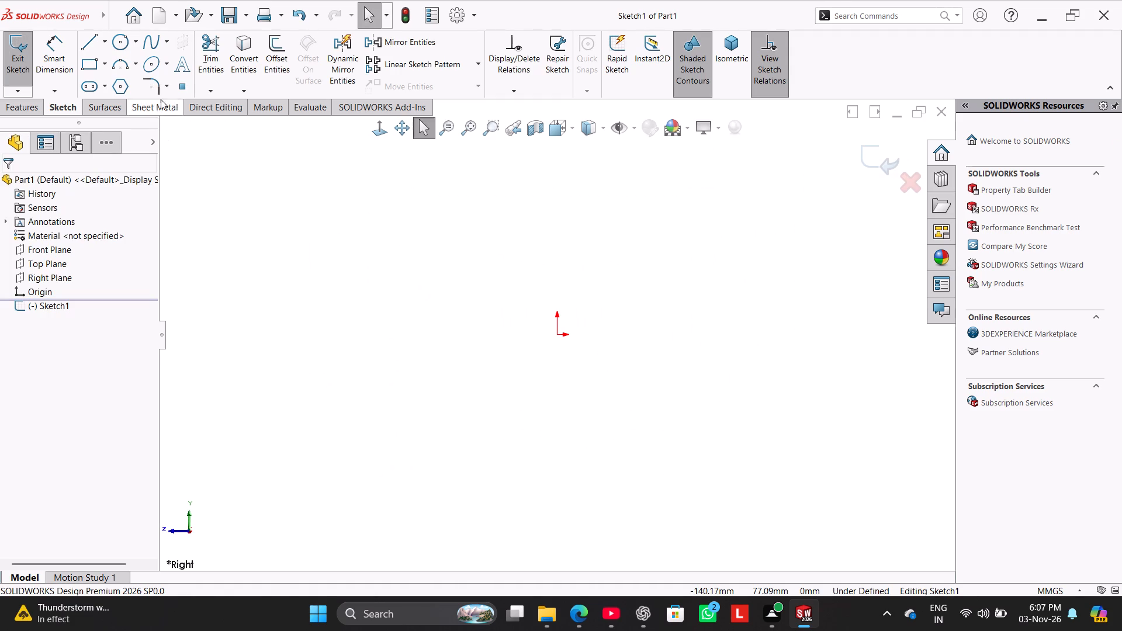
# Sketch a horizontal line starting at the origin as the profile's bottom edge.
pyautogui.click(86, 45)
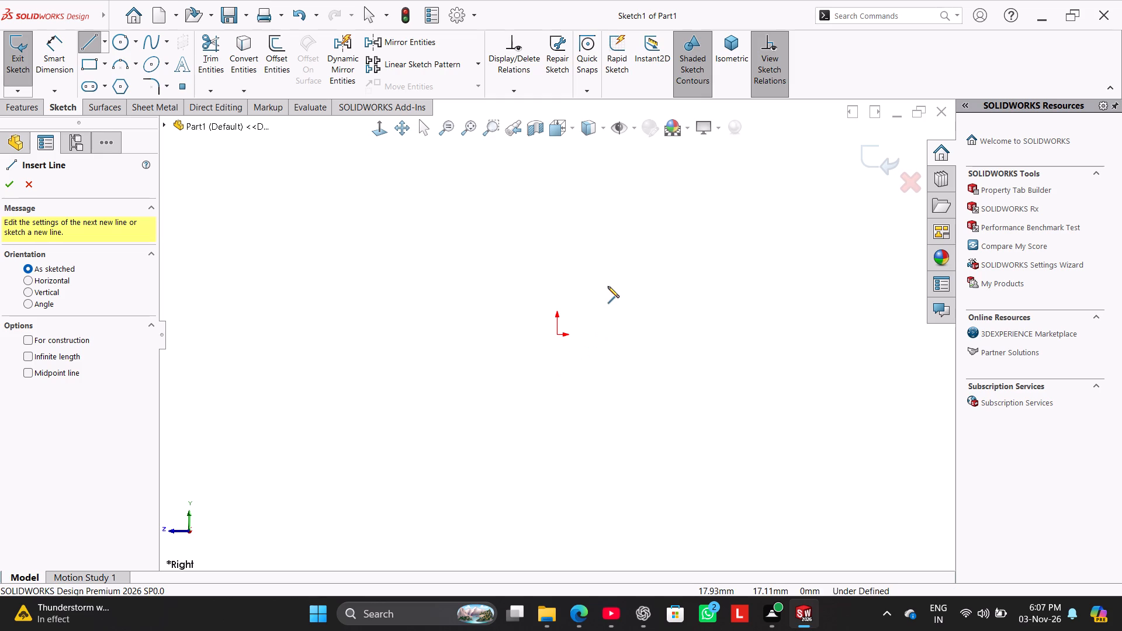
pyautogui.scroll(2, 608, 286)
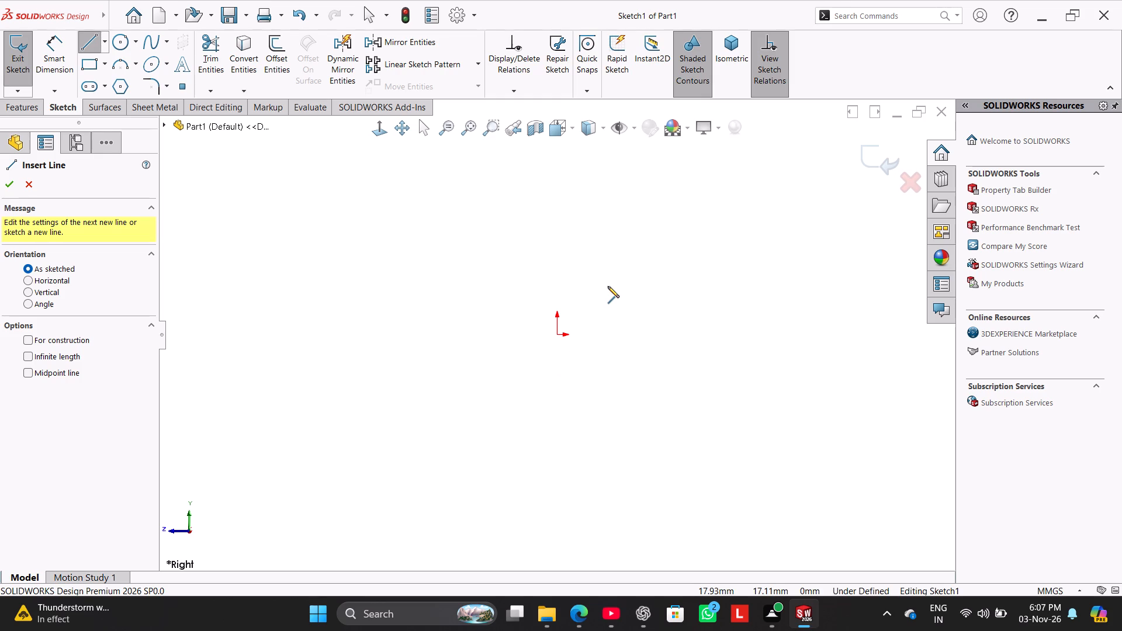
pyautogui.scroll(-3, 593, 255)
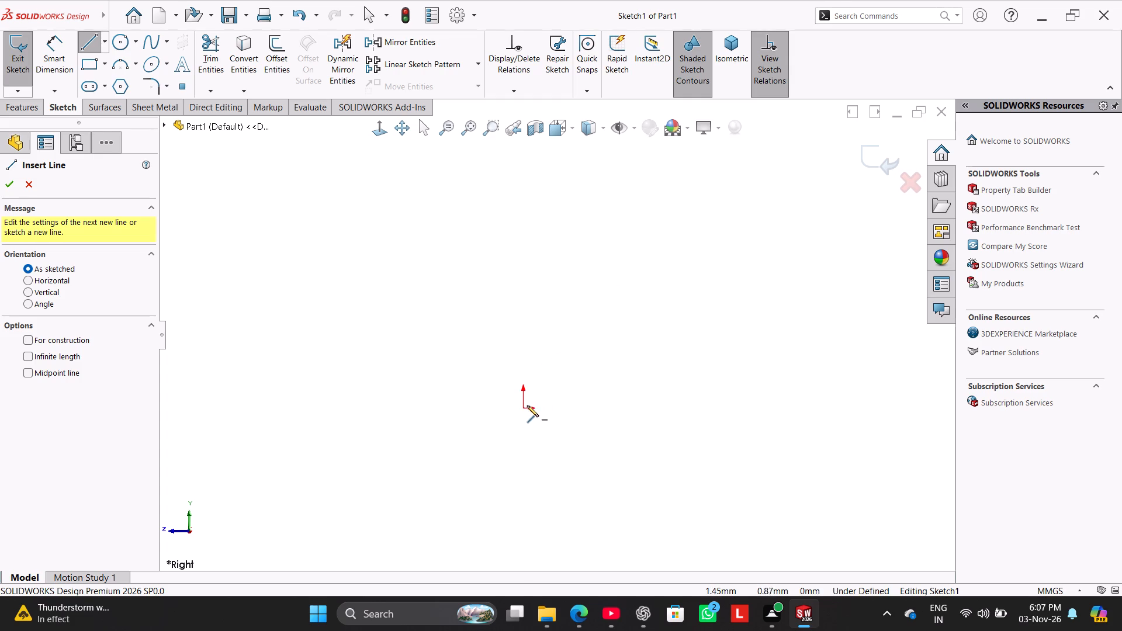
pyautogui.click(526, 406)
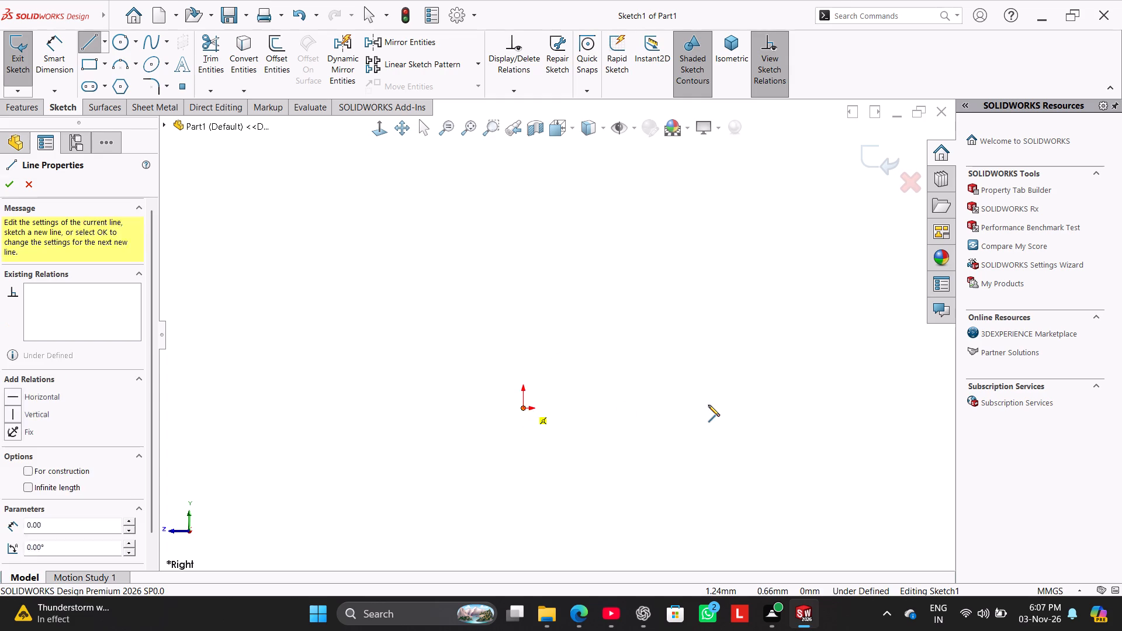
pyautogui.click(708, 405)
pyautogui.rightClick(652, 328)
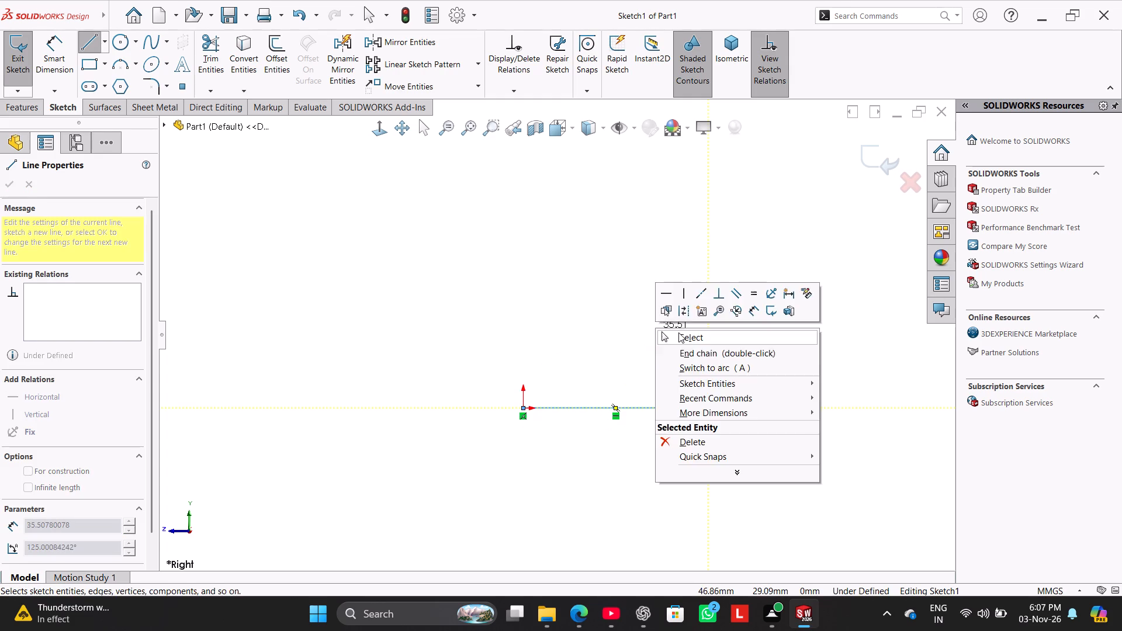
pyautogui.click(680, 334)
# Sketch a vertical line up from the origin and continue it with an upper horizontal line about 58 mm long.
pyautogui.click(89, 33)
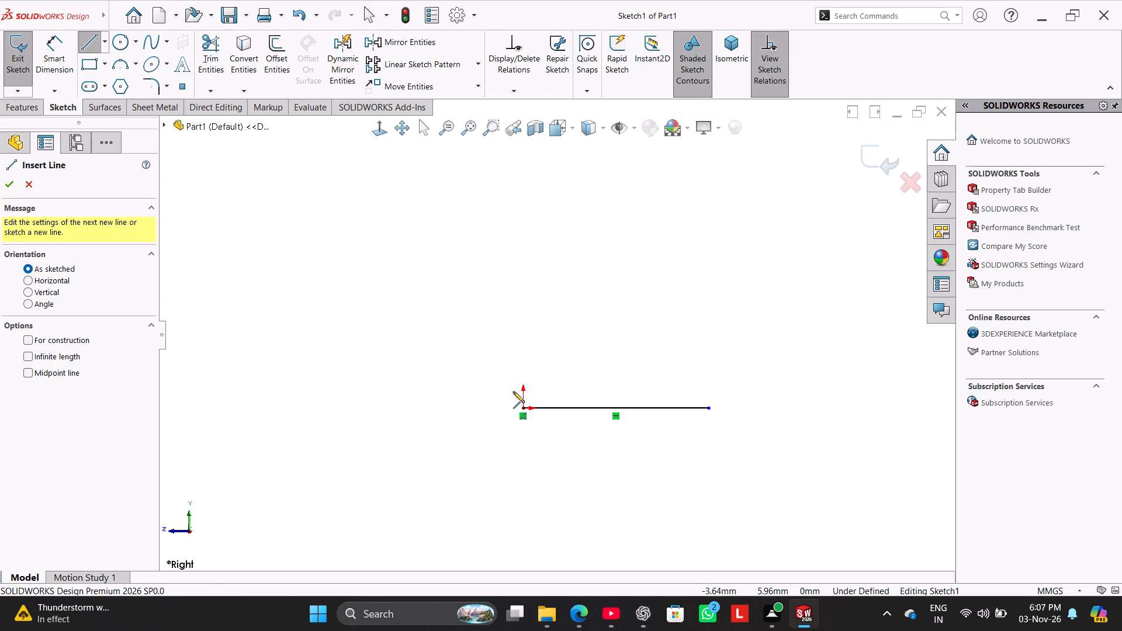
pyautogui.click(523, 411)
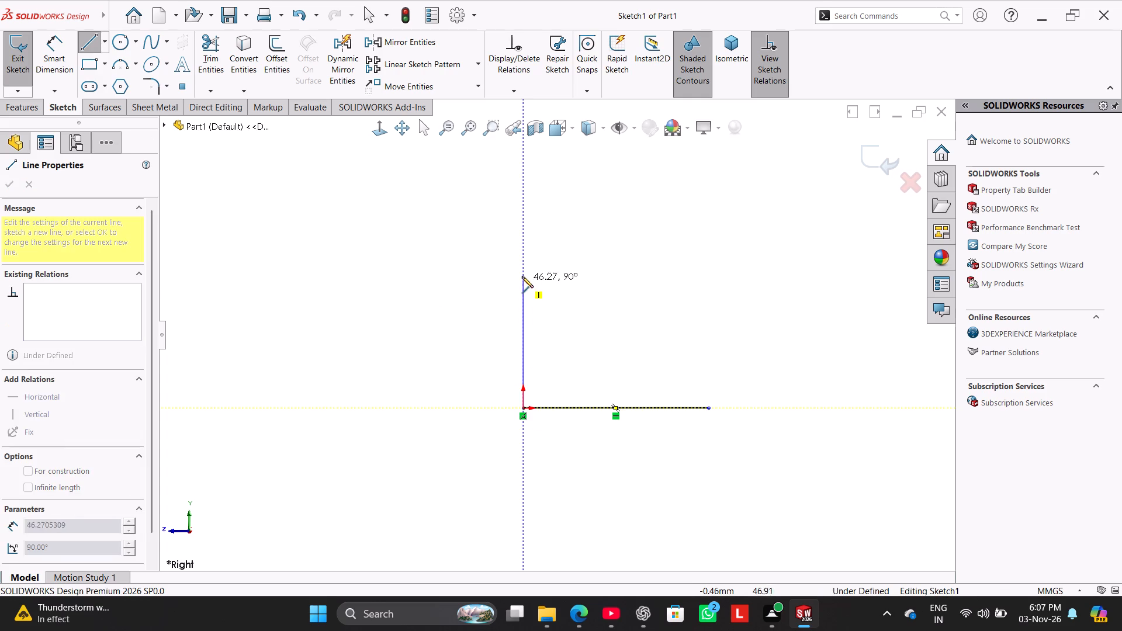
pyautogui.click(522, 245)
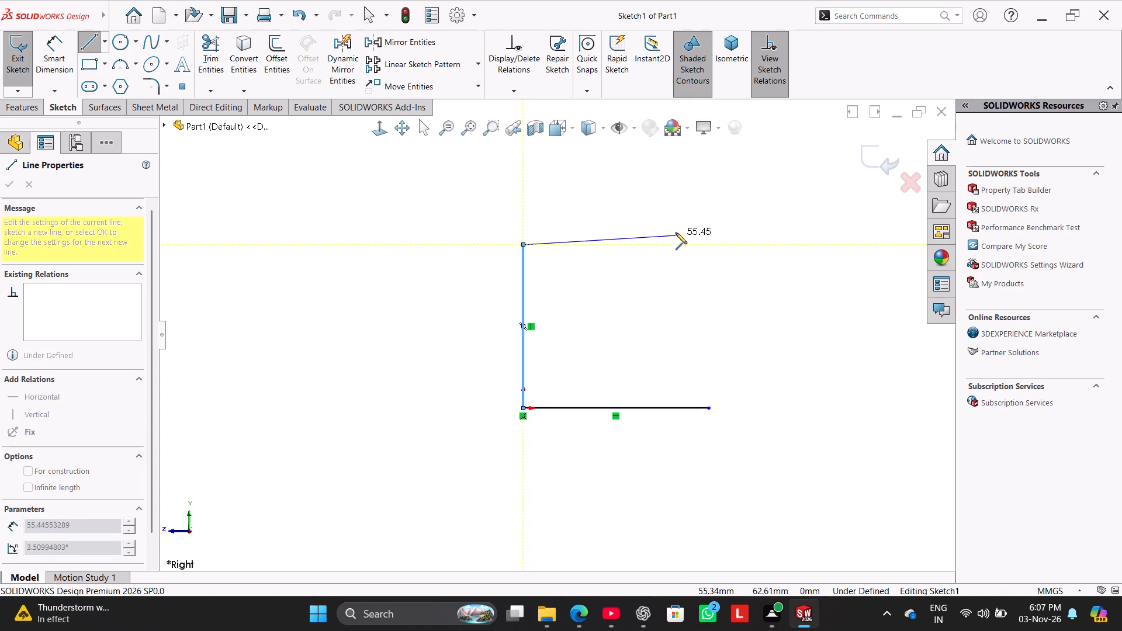
pyautogui.click(683, 247)
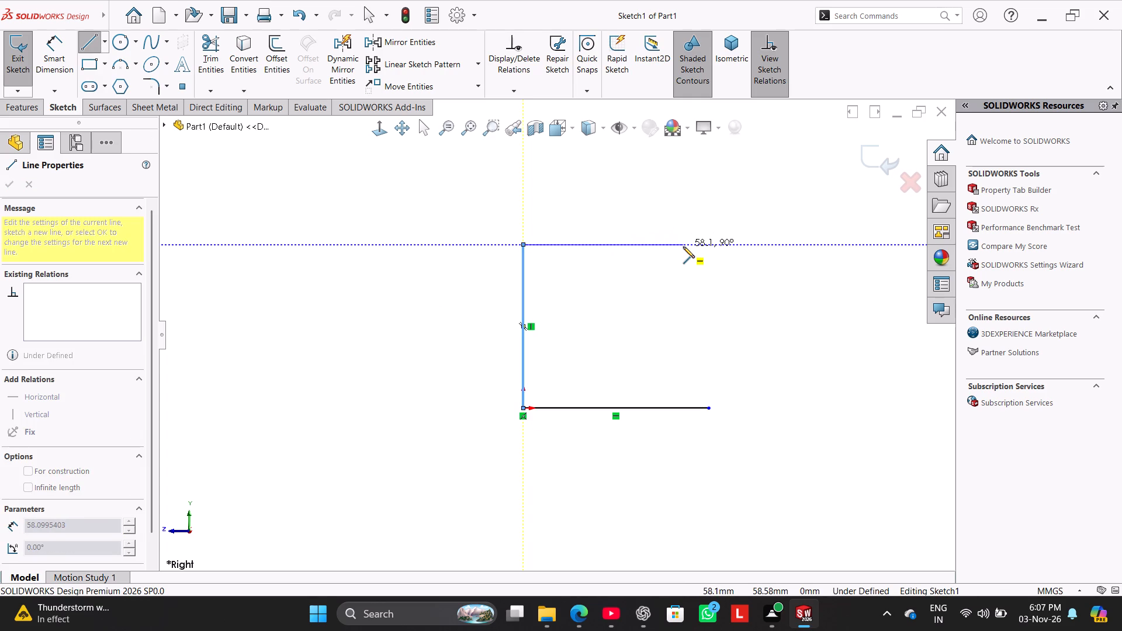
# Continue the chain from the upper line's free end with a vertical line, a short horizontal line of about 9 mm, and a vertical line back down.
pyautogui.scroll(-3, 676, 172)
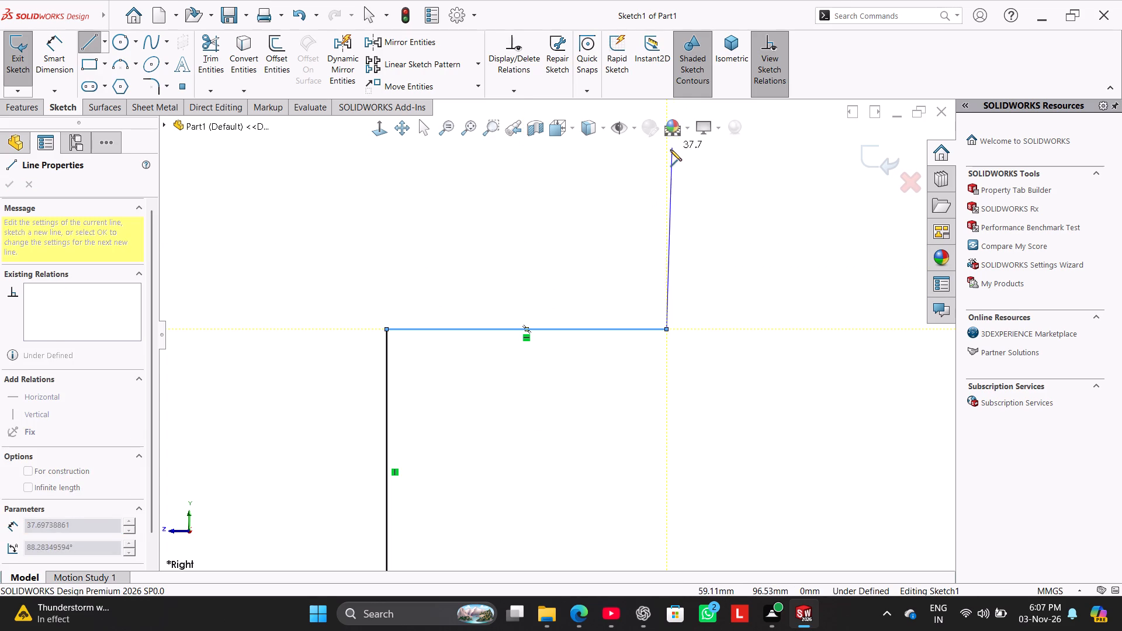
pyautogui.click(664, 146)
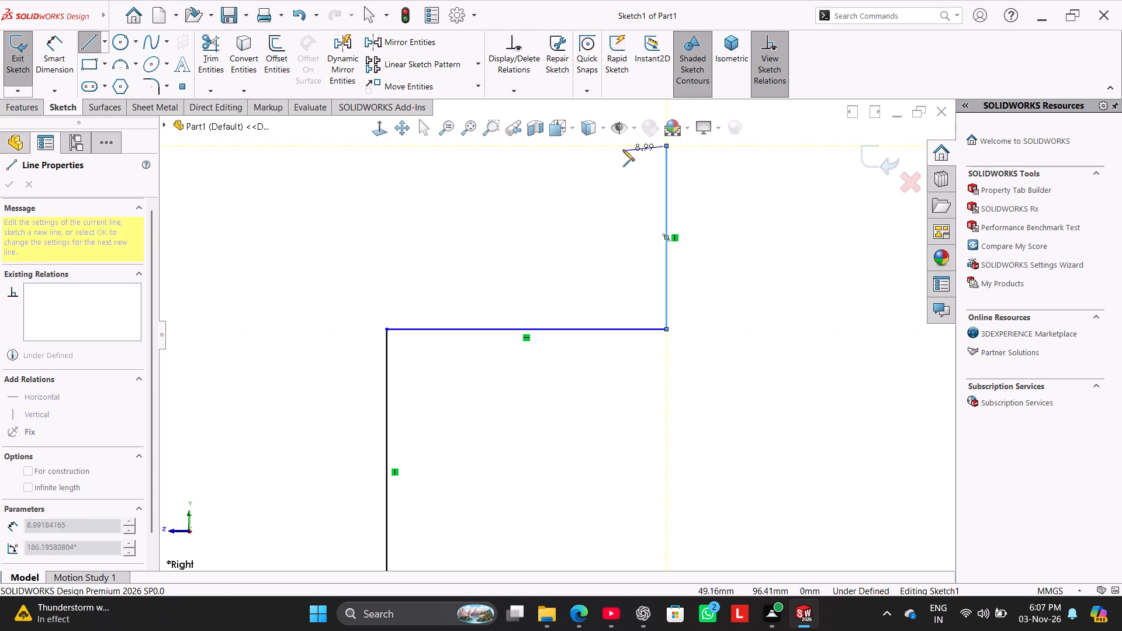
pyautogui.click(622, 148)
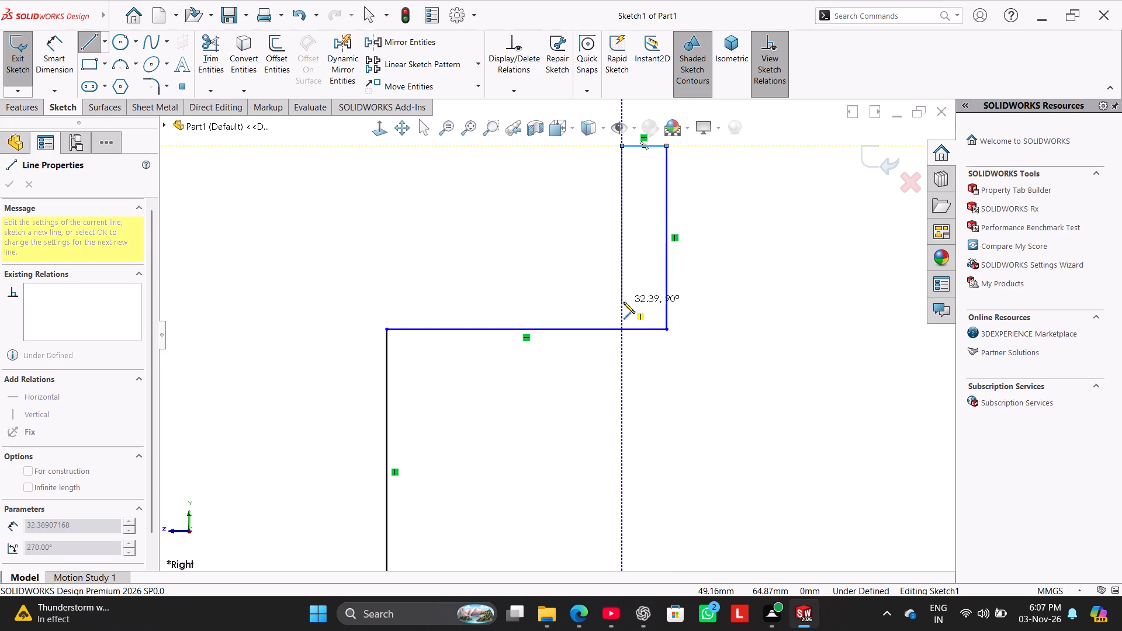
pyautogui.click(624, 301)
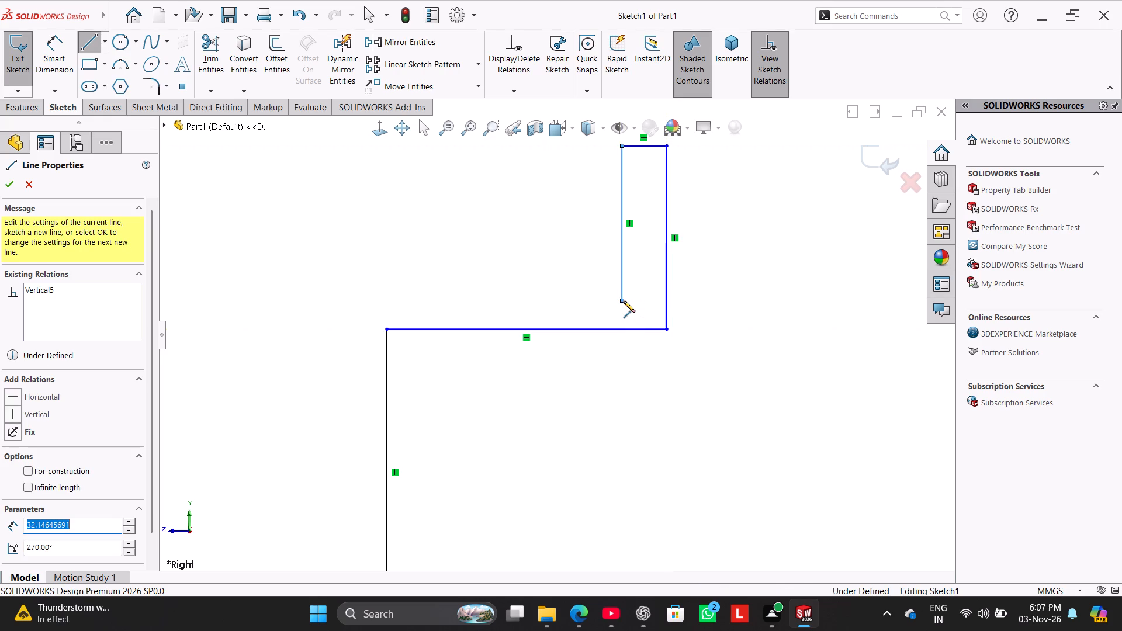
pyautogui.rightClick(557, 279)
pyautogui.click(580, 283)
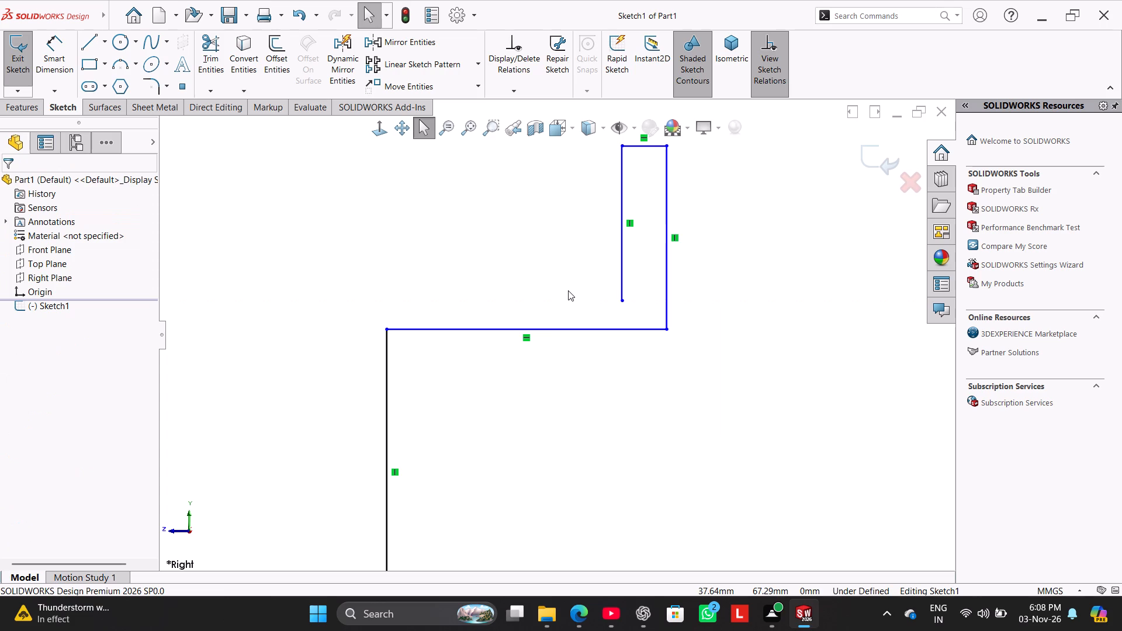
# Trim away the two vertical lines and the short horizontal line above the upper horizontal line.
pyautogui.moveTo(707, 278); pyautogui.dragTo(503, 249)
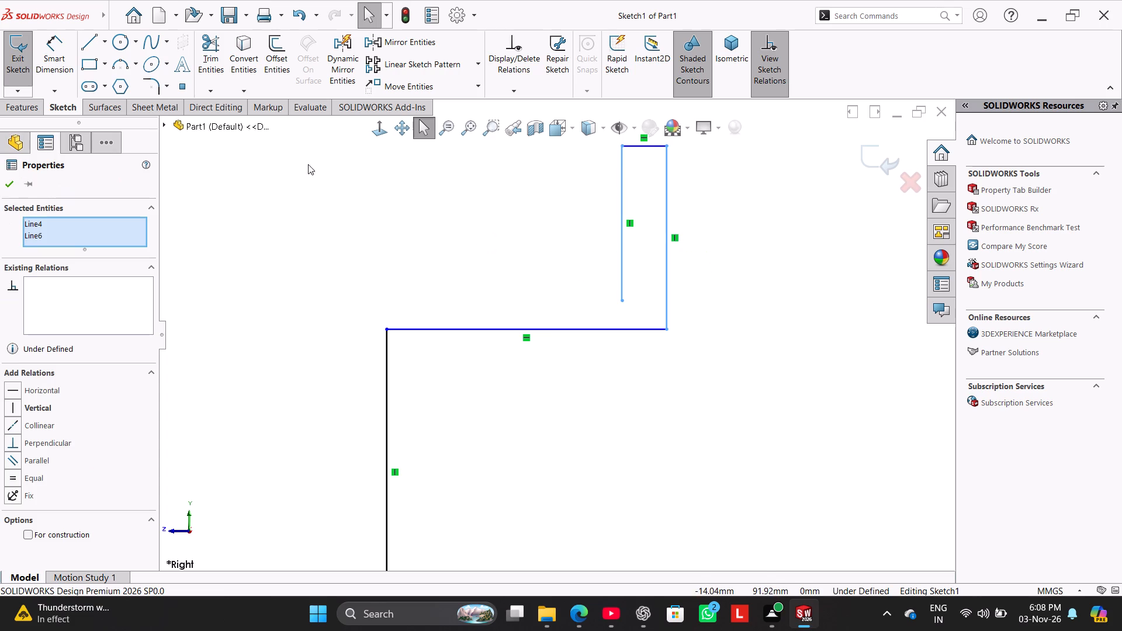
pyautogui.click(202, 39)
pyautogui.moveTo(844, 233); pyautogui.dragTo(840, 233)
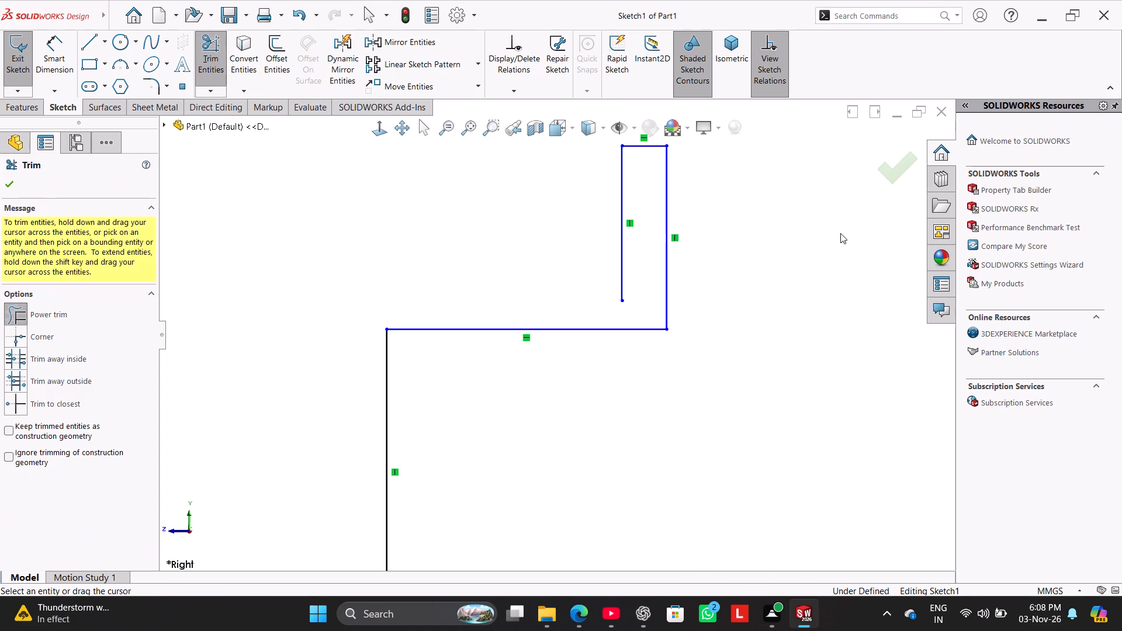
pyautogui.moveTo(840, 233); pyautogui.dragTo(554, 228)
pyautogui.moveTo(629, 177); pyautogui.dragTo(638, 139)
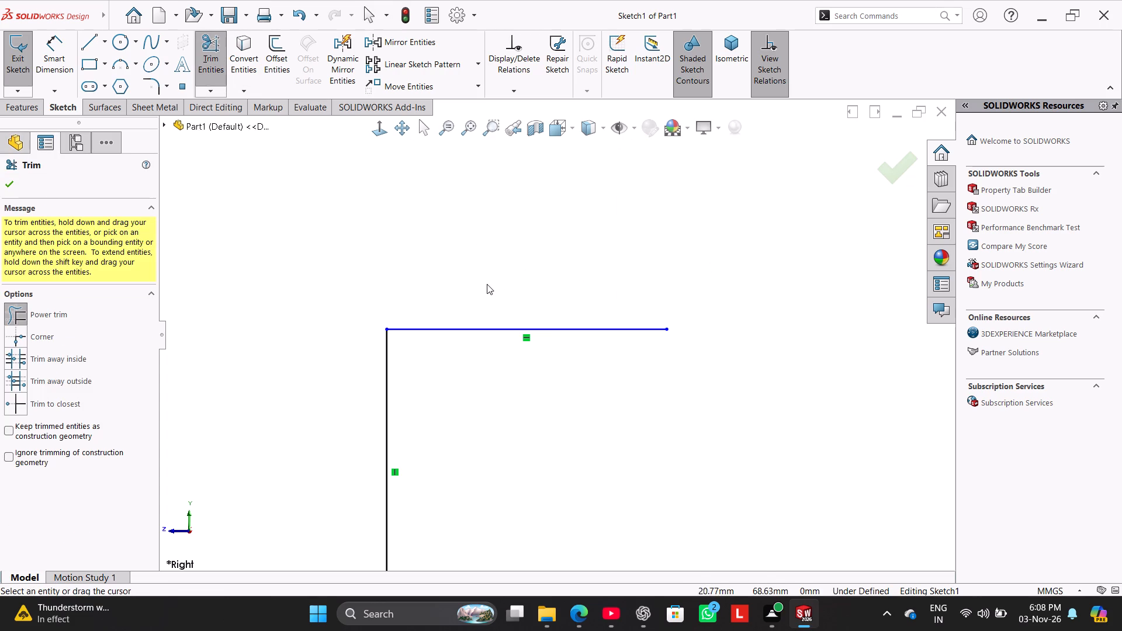
# Dimension the bottom horizontal line's length to 60 mm.
pyautogui.scroll(-1, 572, 411)
pyautogui.scroll(4, 576, 428)
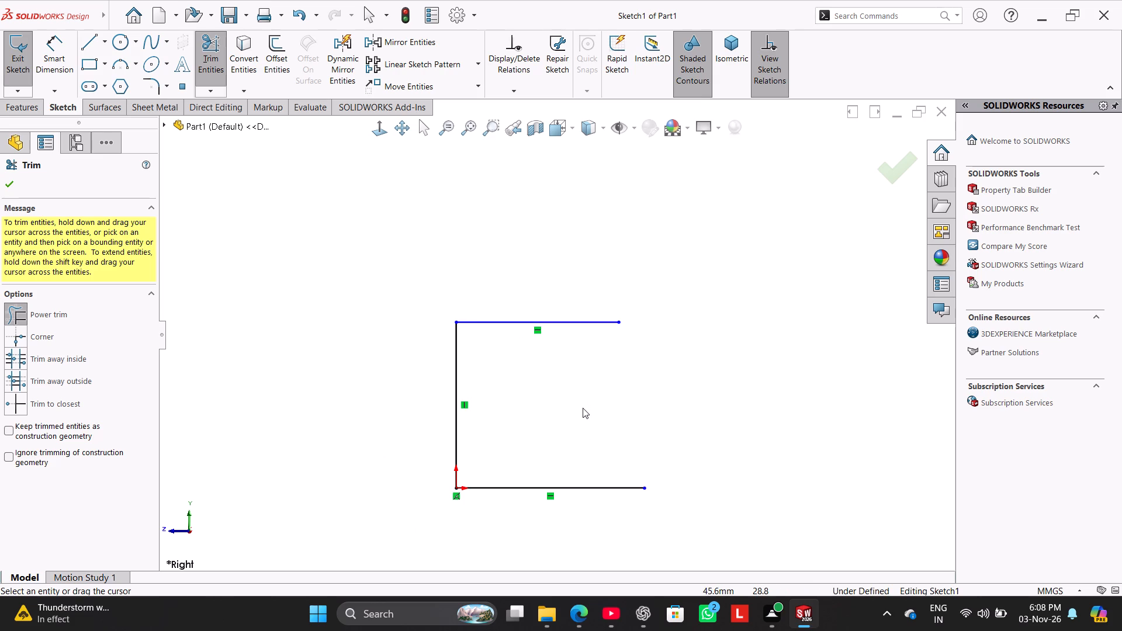
pyautogui.click(49, 50)
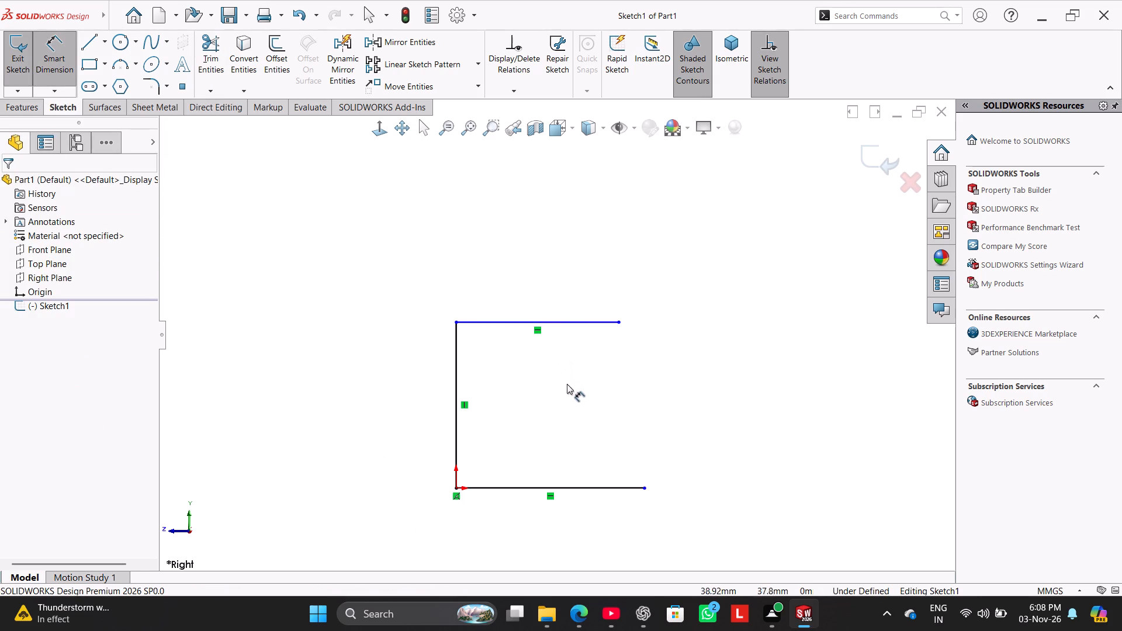
pyautogui.click(587, 489)
pyautogui.click(592, 515)
pyautogui.write('60')
pyautogui.press('Return')
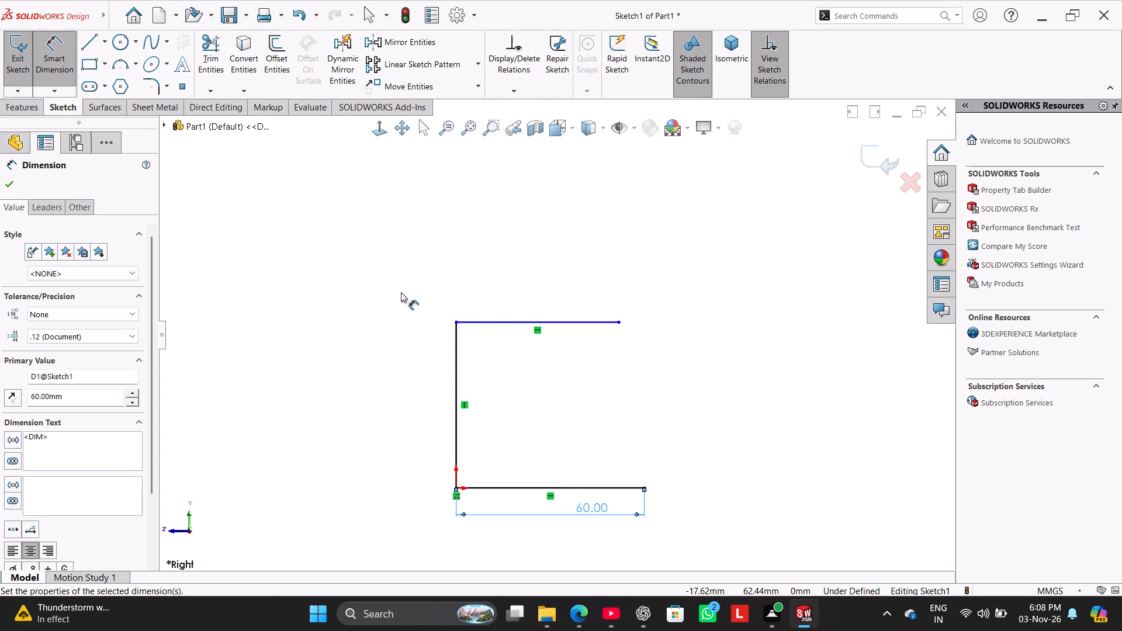
pyautogui.rightClick(588, 220)
pyautogui.click(633, 258)
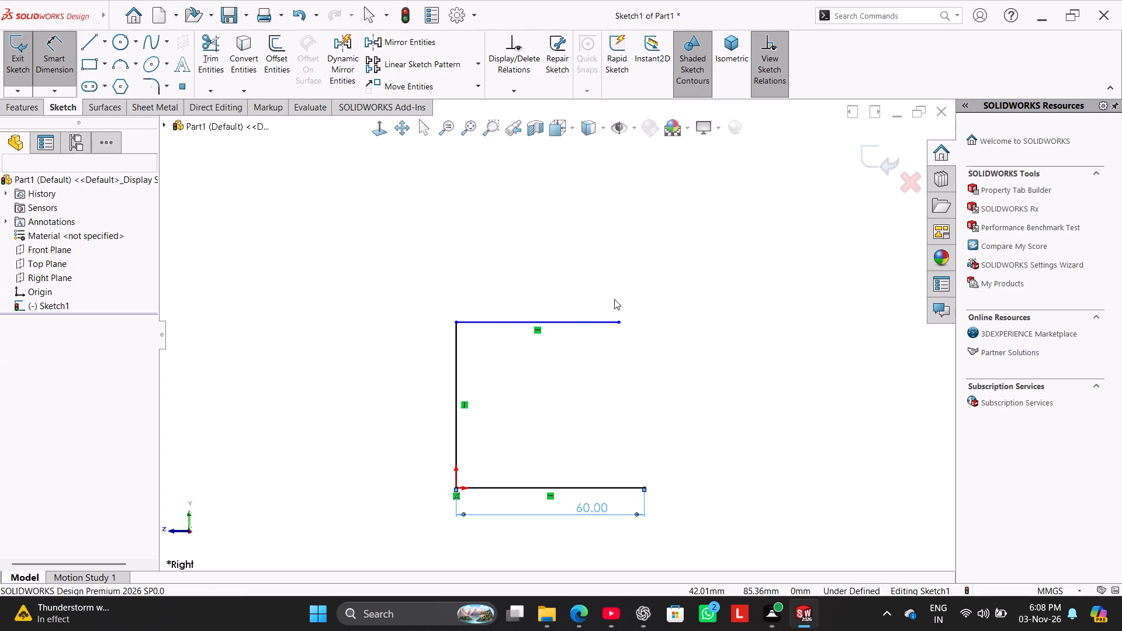
# Add a Vertical relation between the free endpoints of the upper and bottom horizontal lines.
pyautogui.keyDown('ctrl'); pyautogui.click(619, 323); pyautogui.keyUp('ctrl')
pyautogui.keyDown('ctrl'); pyautogui.click(646, 487); pyautogui.keyUp('ctrl')
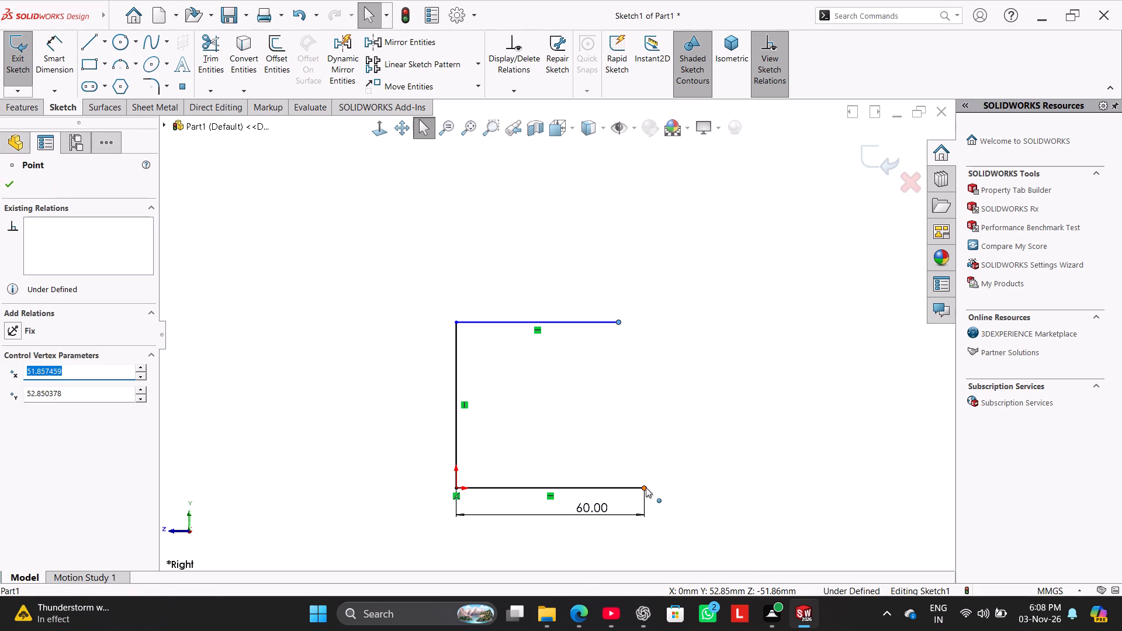
pyautogui.click(36, 403)
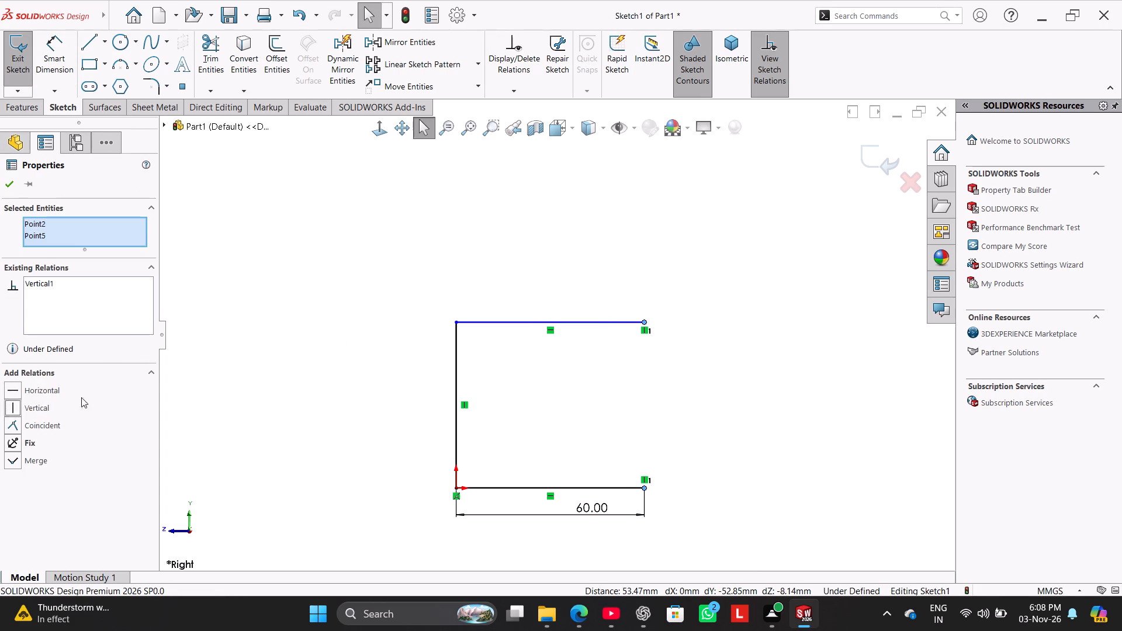
pyautogui.click(276, 259)
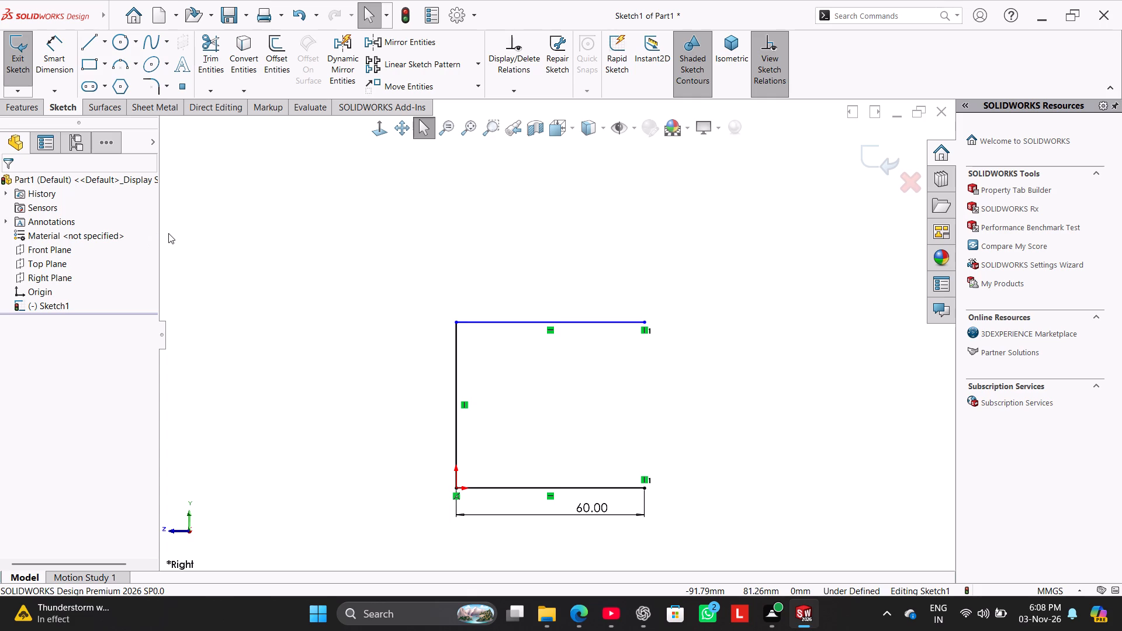
# Dimension the vertical line's length to 80 mm.
pyautogui.click(54, 67)
pyautogui.click(459, 372)
pyautogui.click(415, 373)
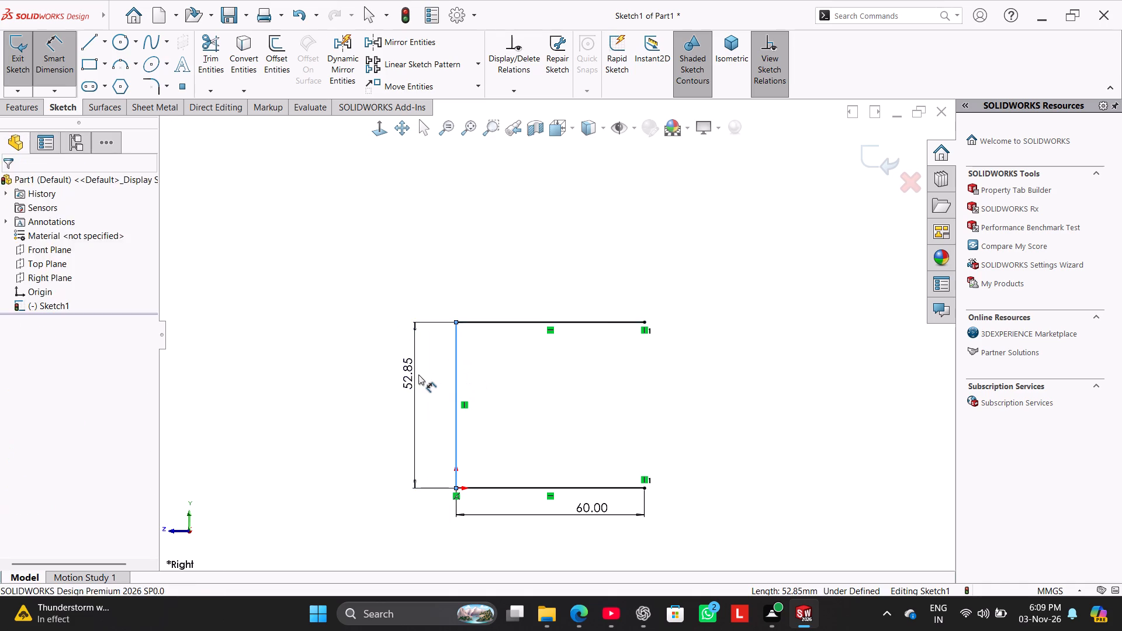
pyautogui.write('80')
pyautogui.press('Return')
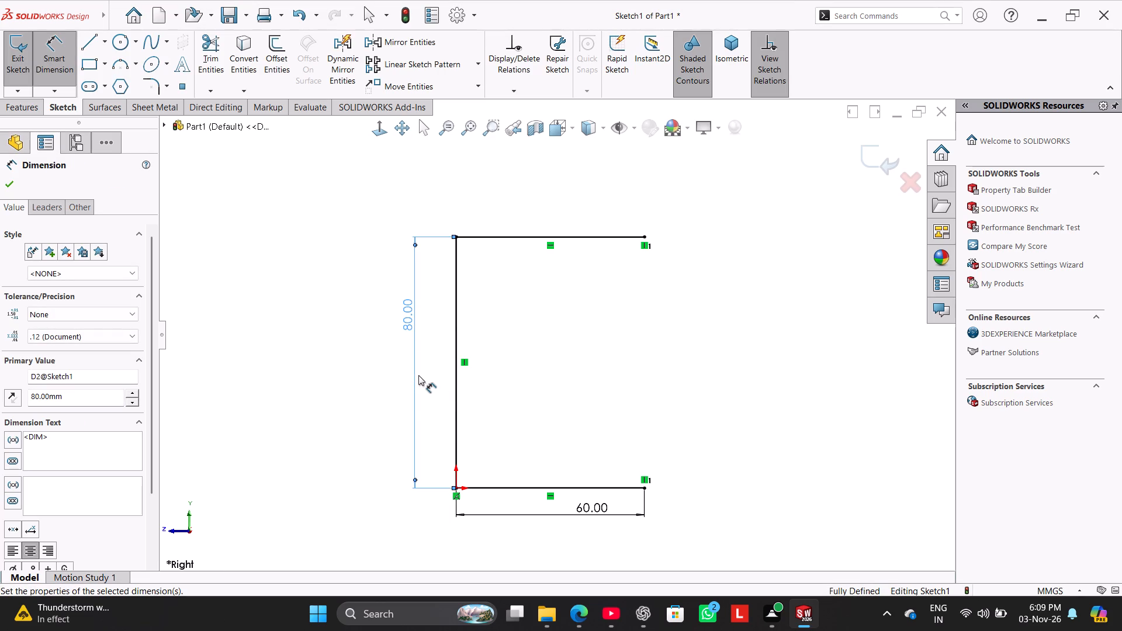
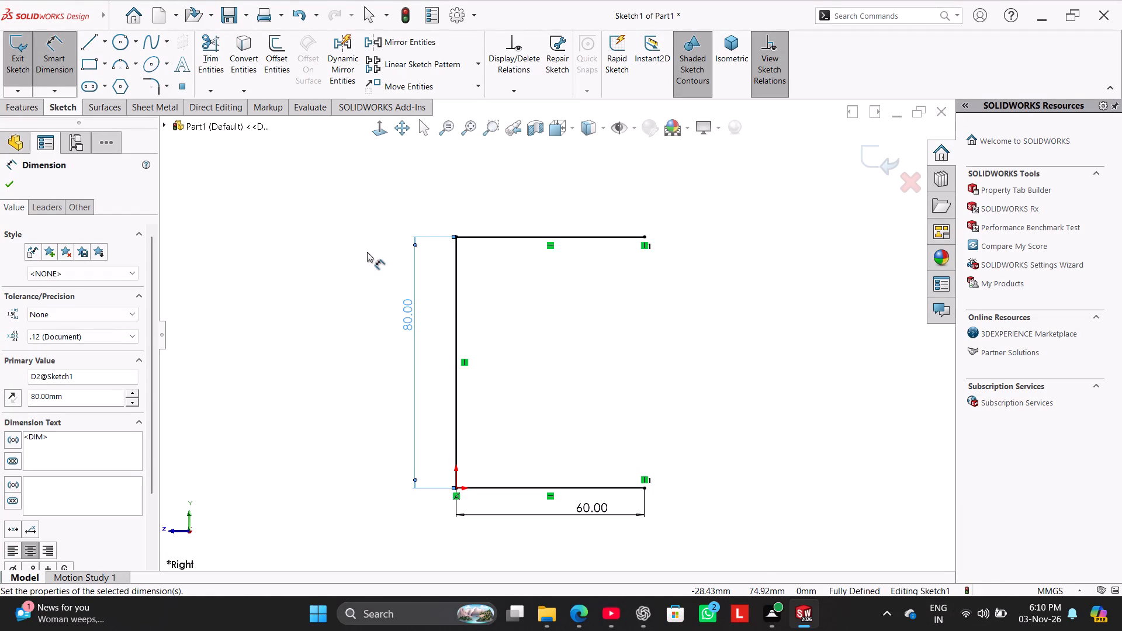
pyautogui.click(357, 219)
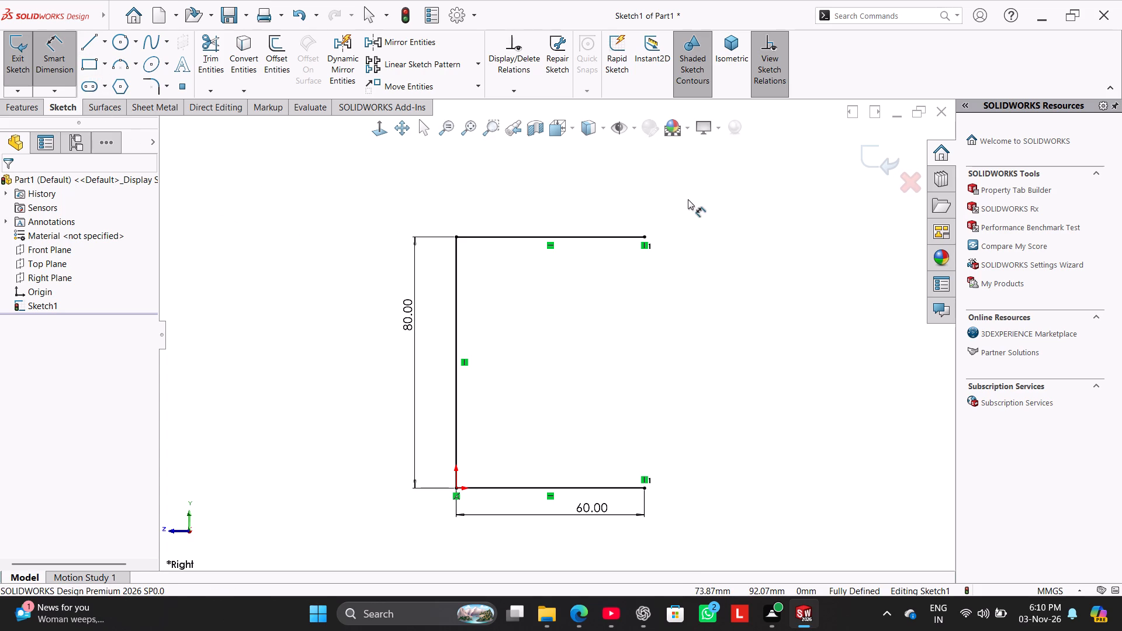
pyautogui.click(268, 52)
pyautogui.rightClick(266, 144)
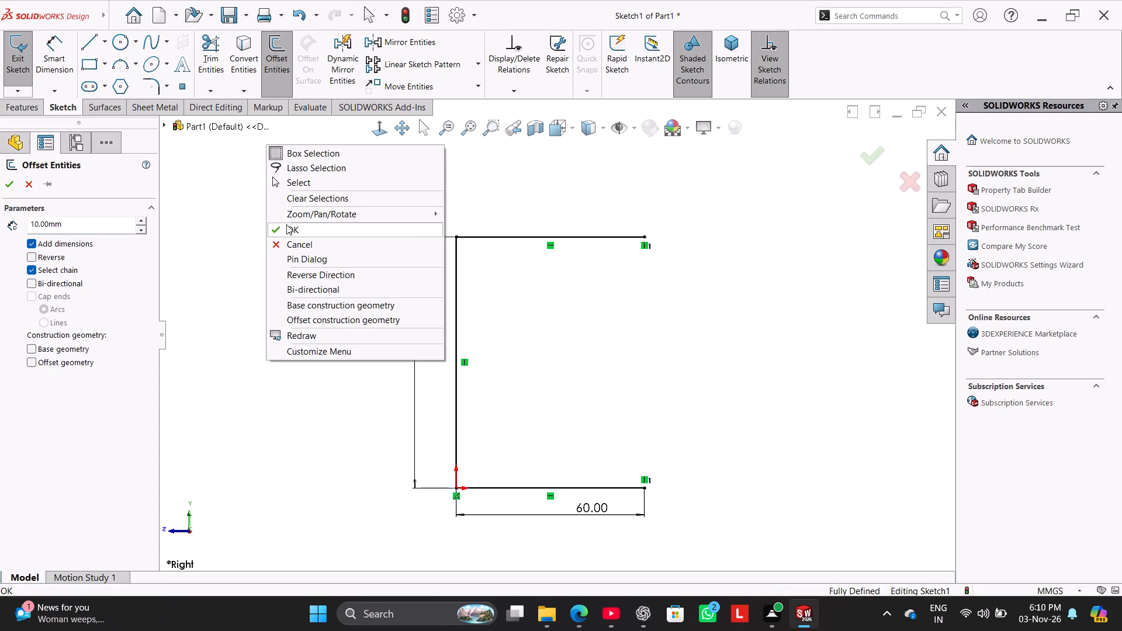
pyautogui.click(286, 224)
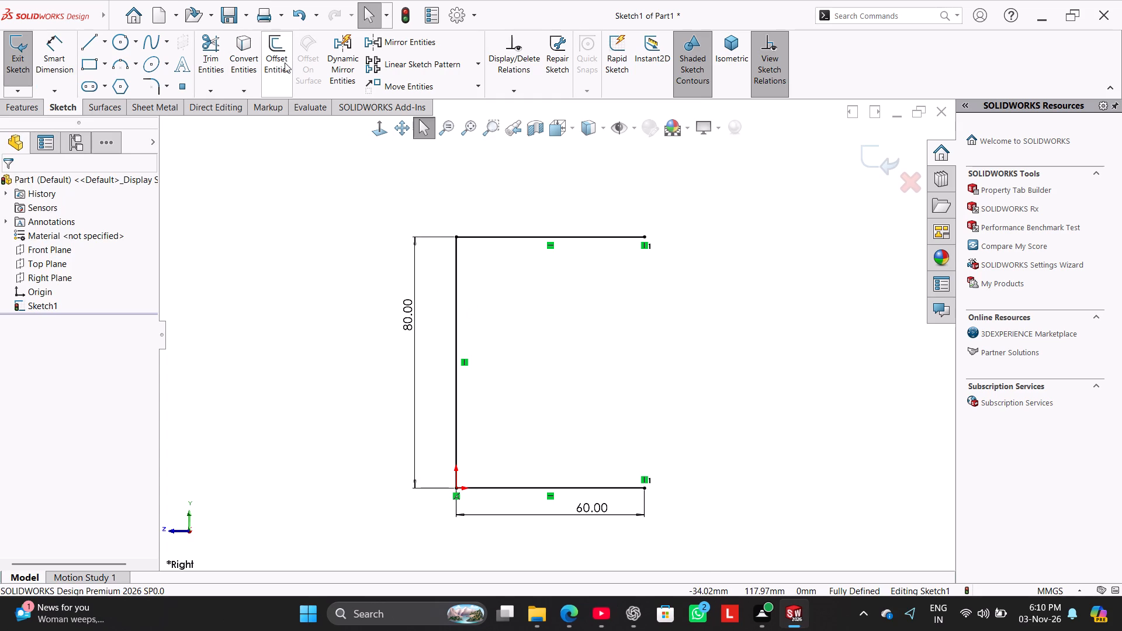
# Offset the chained C-shaped profile inward by 10 mm with an added dimension.
pyautogui.click(285, 63)
pyautogui.click(456, 313)
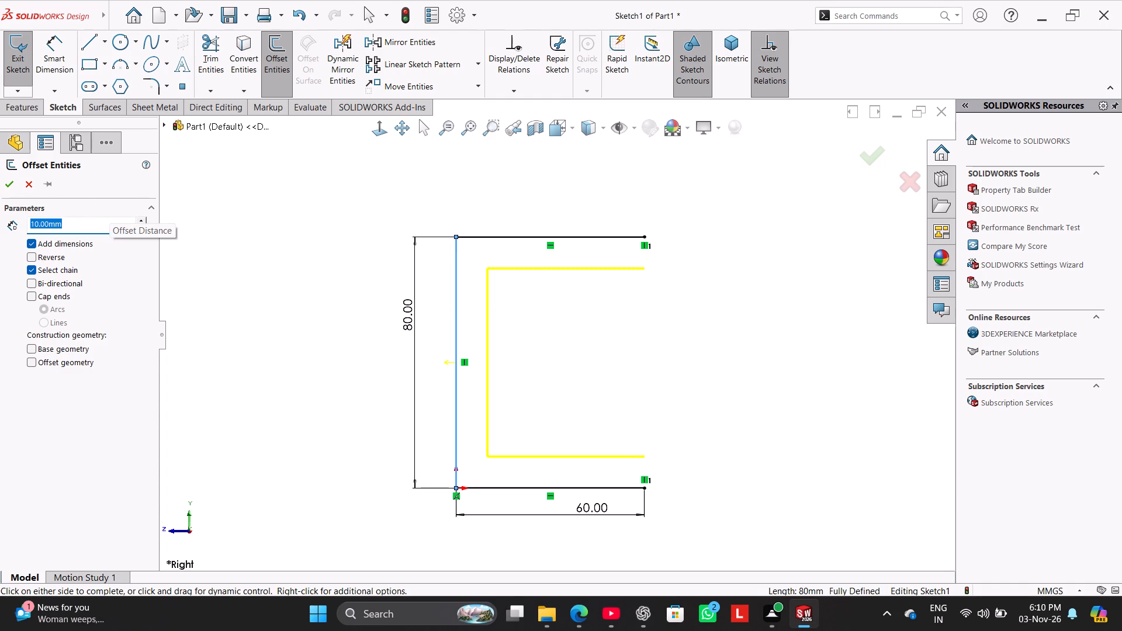
pyautogui.press('Return')
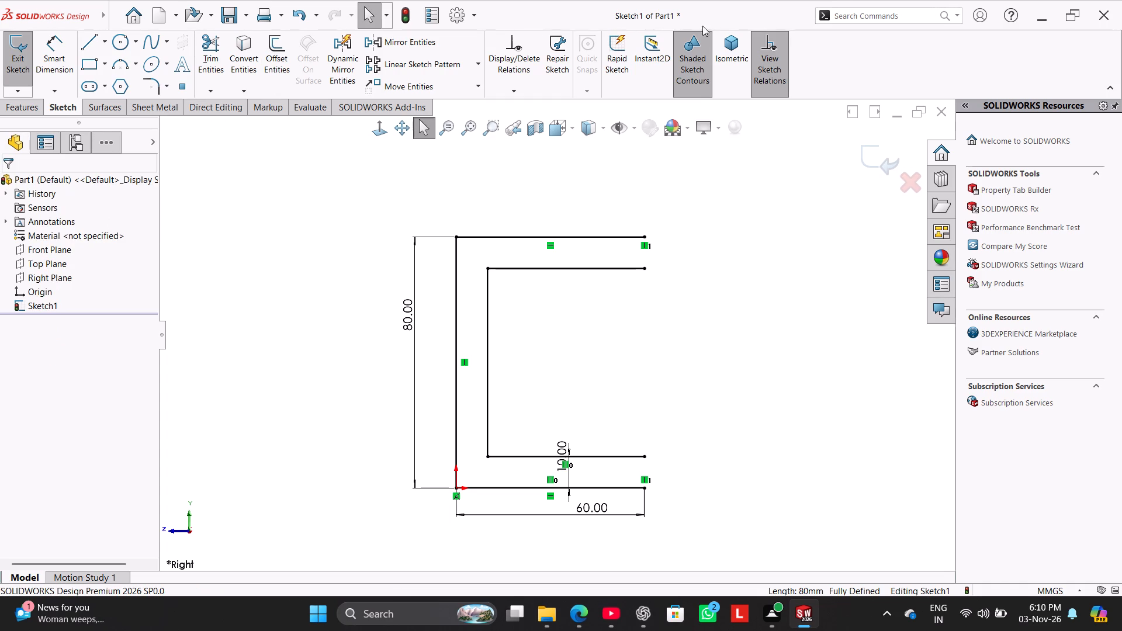
# Set the auto-recover information to save every 3 minutes in the Backup/Recover system options.
pyautogui.click(454, 16)
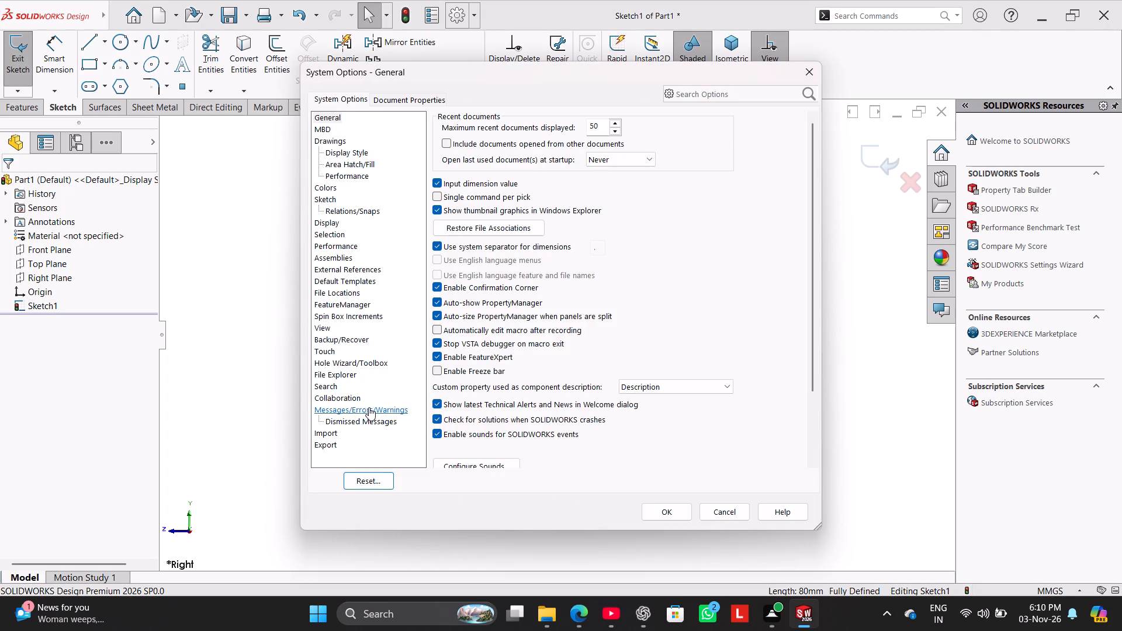
pyautogui.click(345, 342)
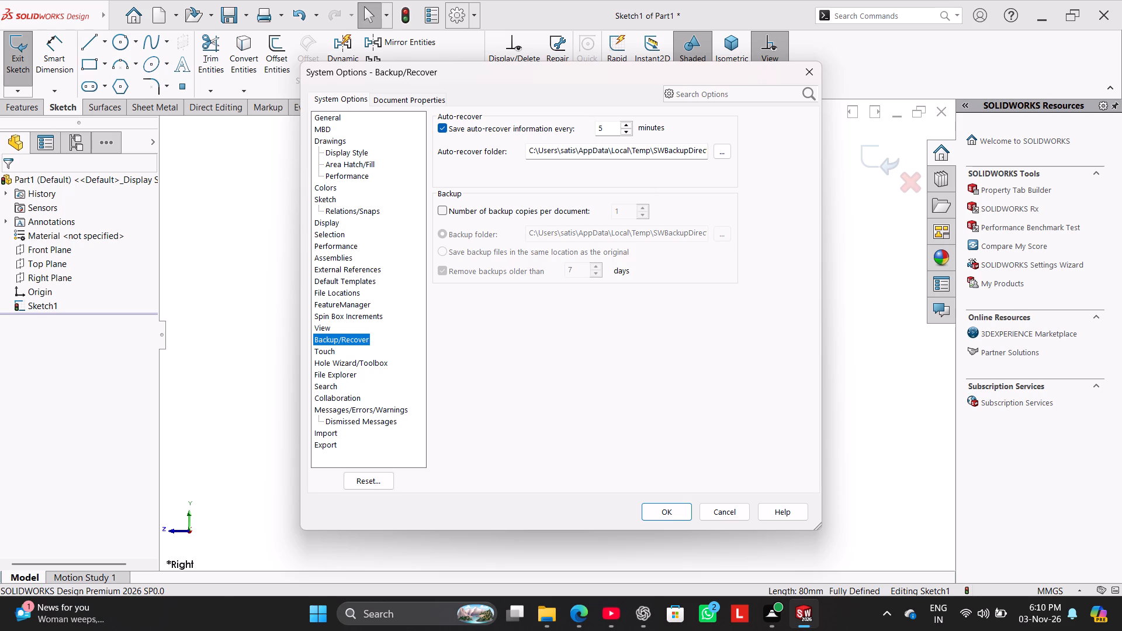
pyautogui.click(683, 514)
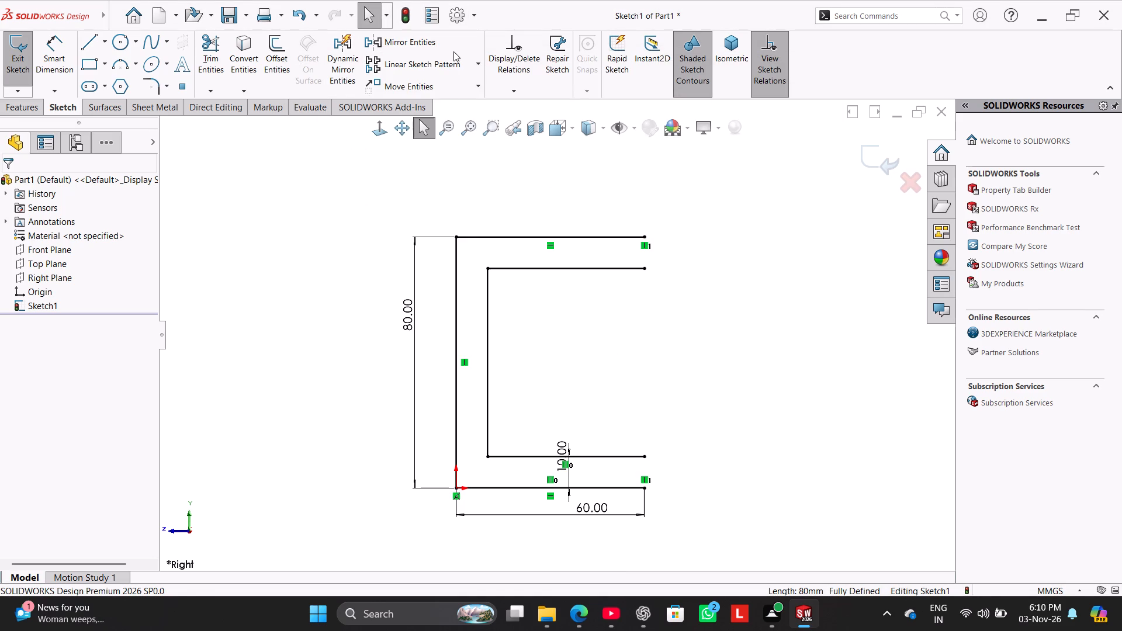
pyautogui.click(458, 11)
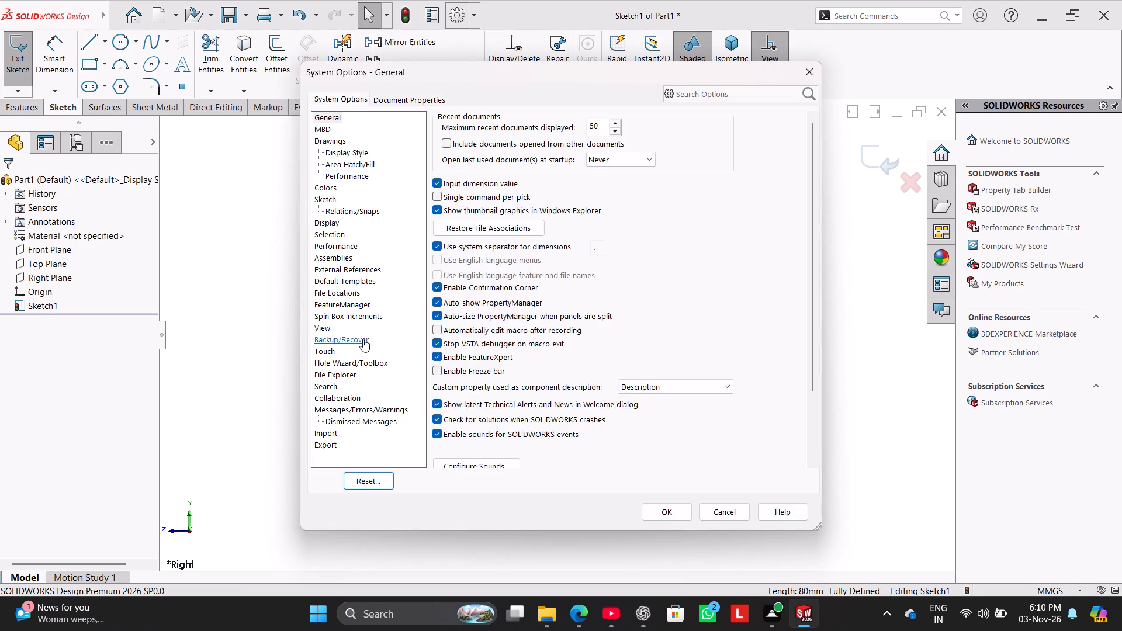
pyautogui.click(363, 339)
pyautogui.click(607, 130)
pyautogui.click(607, 130)
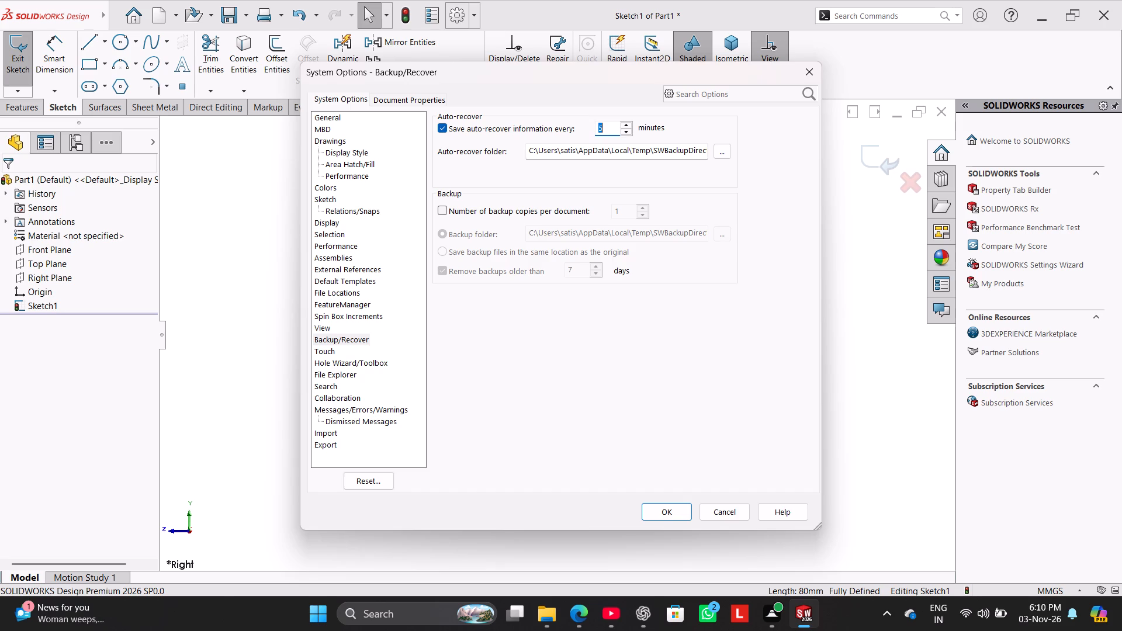
pyautogui.press('3')
pyautogui.press('Return')
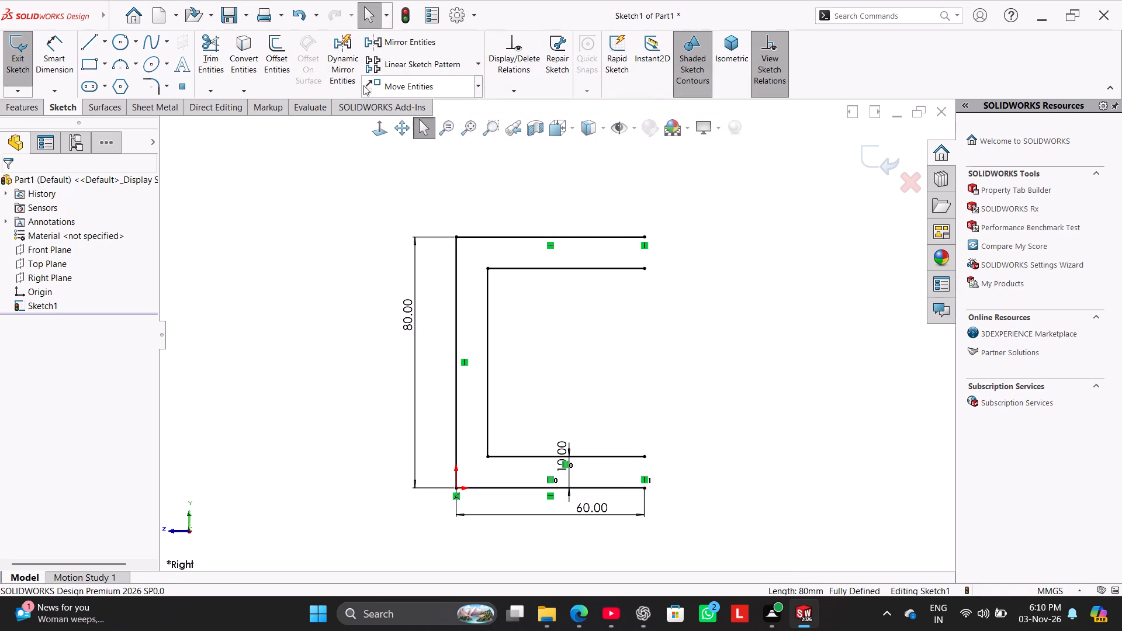
# Close both open ends of the C-shaped profile with short vertical lines joining the outer and offset lines' endpoints.
pyautogui.click(90, 41)
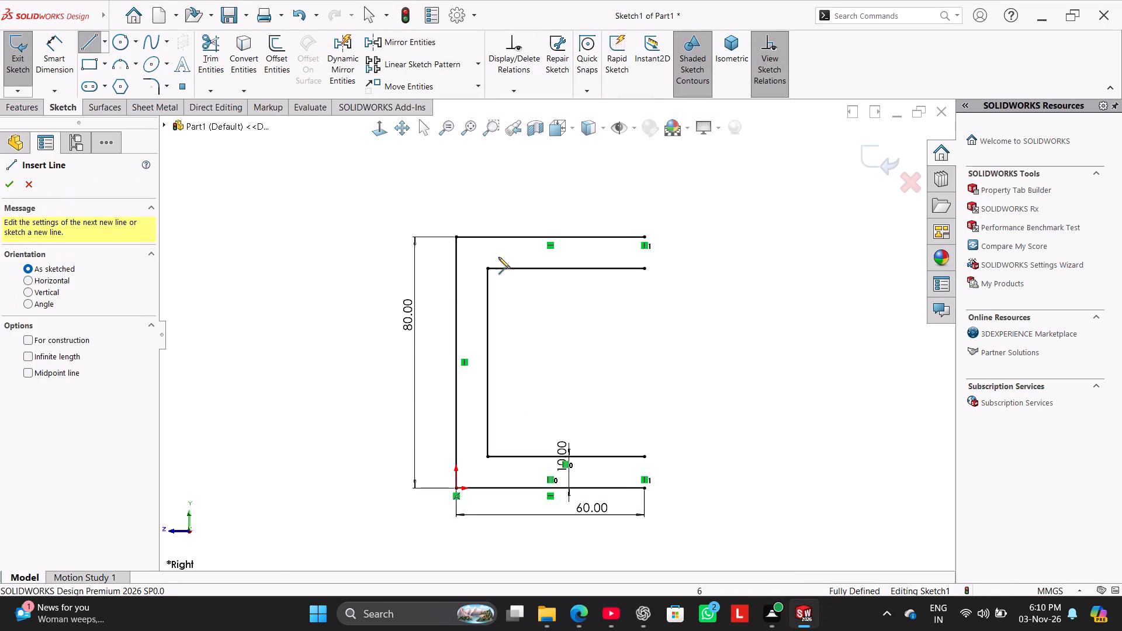
pyautogui.click(643, 234)
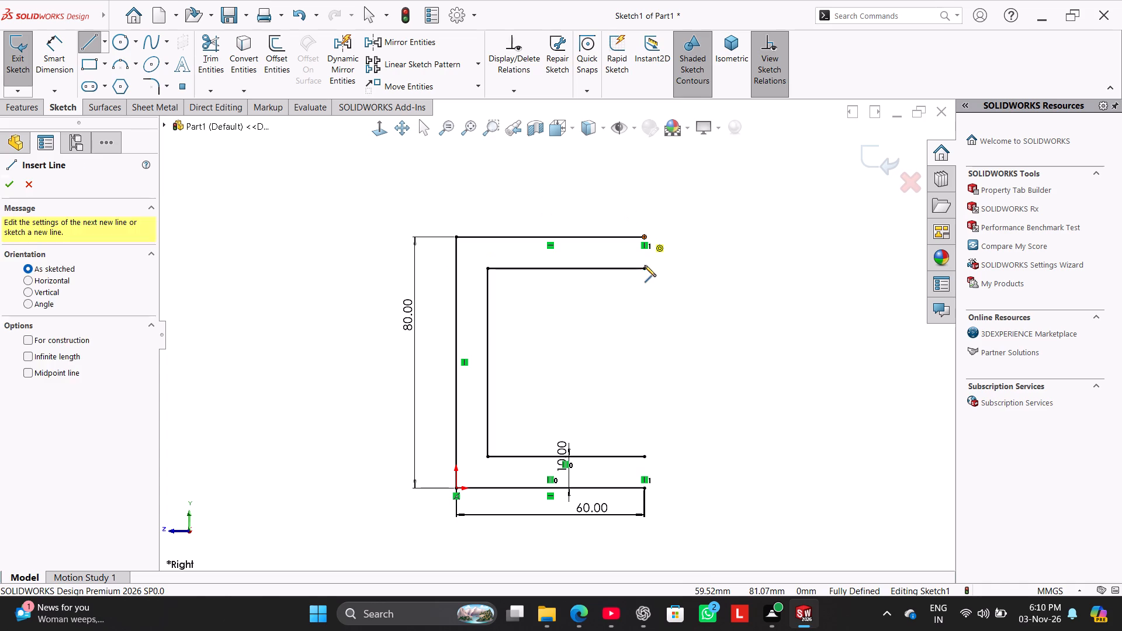
pyautogui.click(646, 271)
pyautogui.rightClick(660, 249)
pyautogui.click(678, 254)
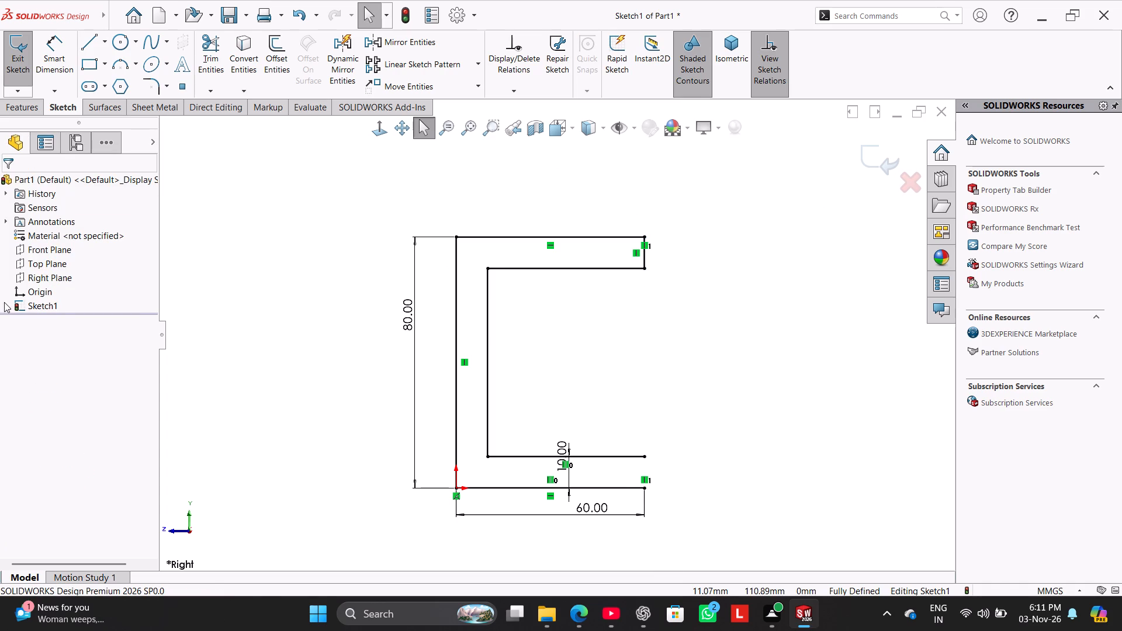
pyautogui.click(86, 46)
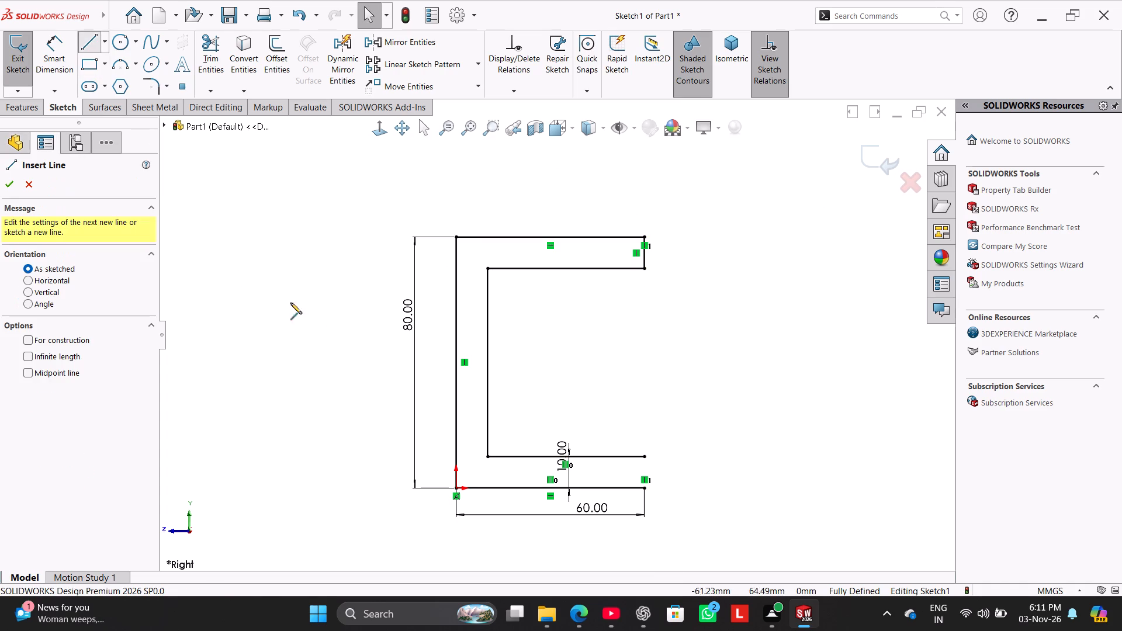
pyautogui.click(646, 486)
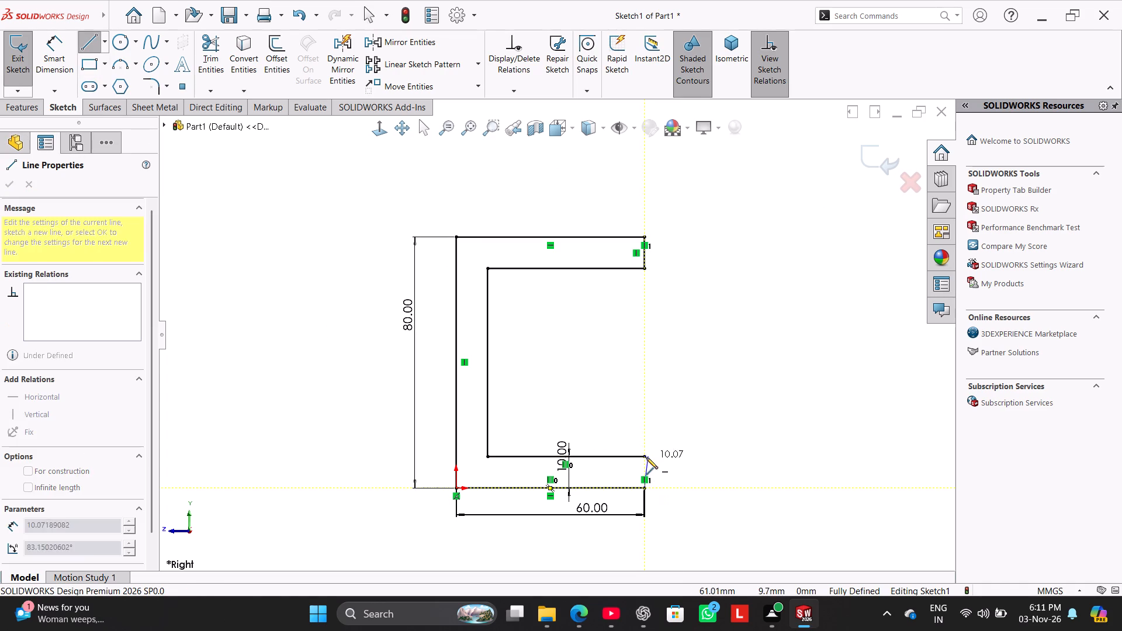
pyautogui.click(646, 457)
pyautogui.rightClick(604, 400)
pyautogui.click(632, 408)
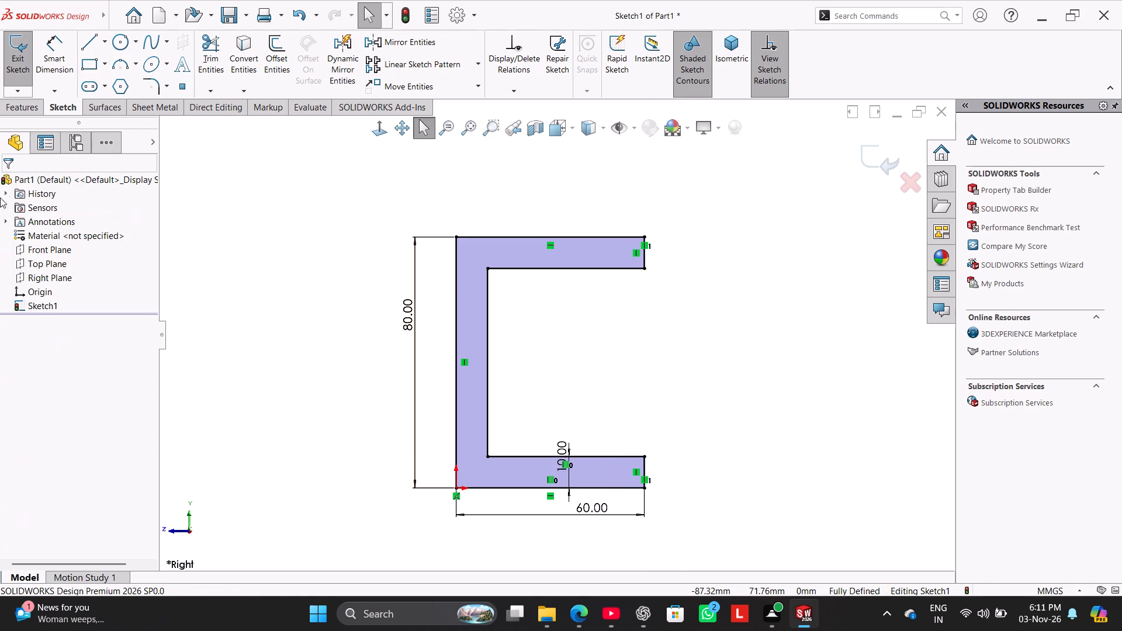
# Extrude the closed C-shaped profile 80 mm with the Mid Plane end condition.
pyautogui.click(27, 112)
pyautogui.click(23, 84)
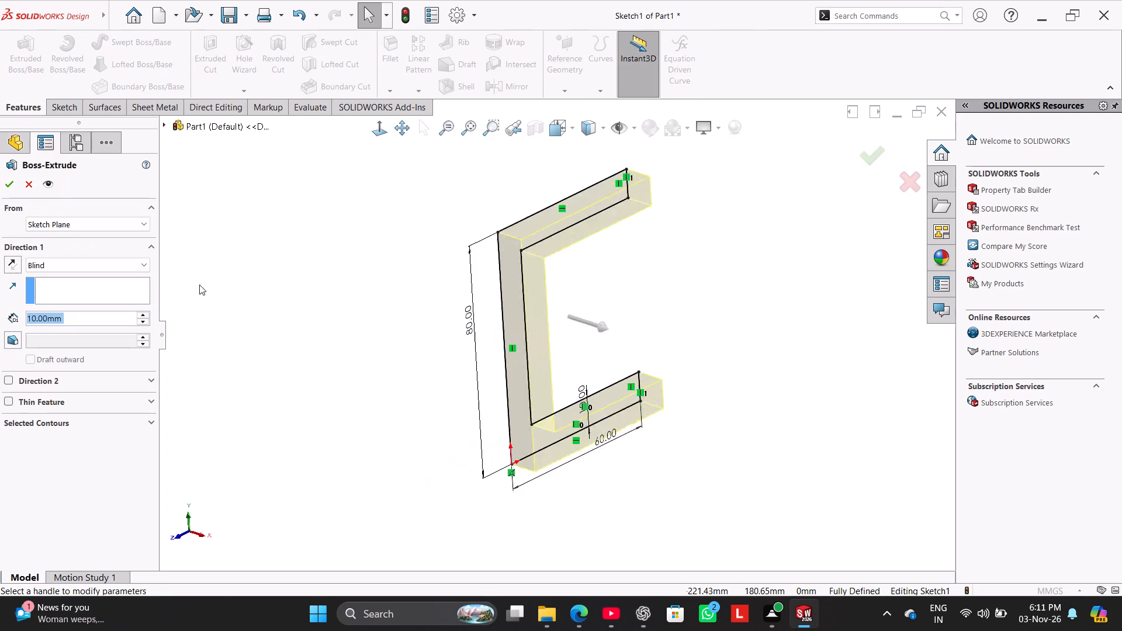
pyautogui.click(119, 265)
pyautogui.click(124, 328)
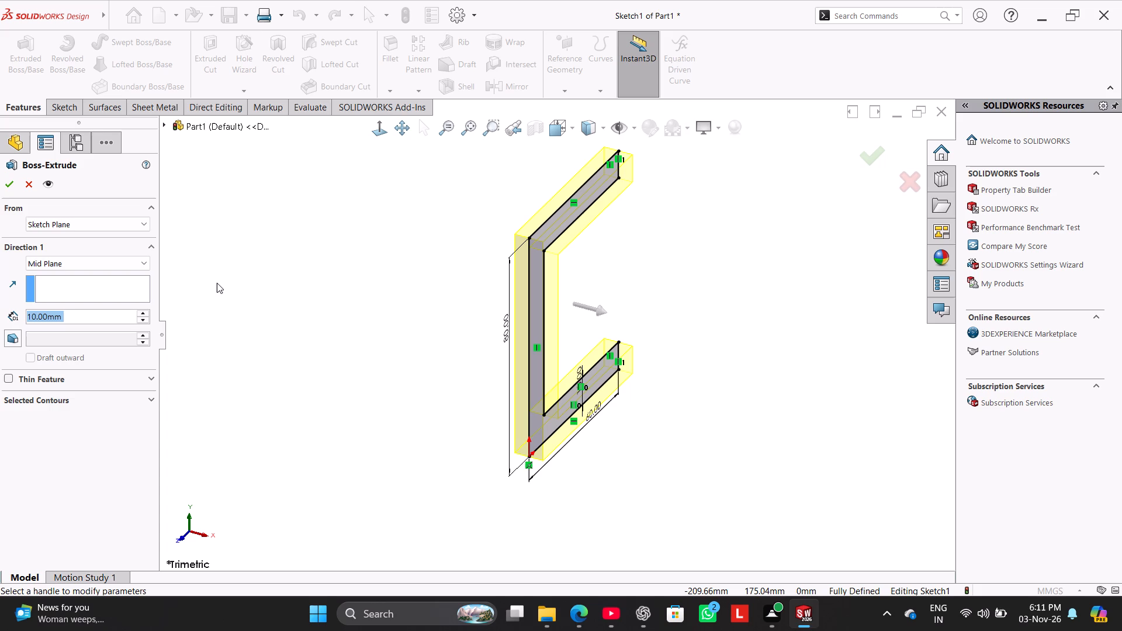
pyautogui.write('80')
pyautogui.press('Return')
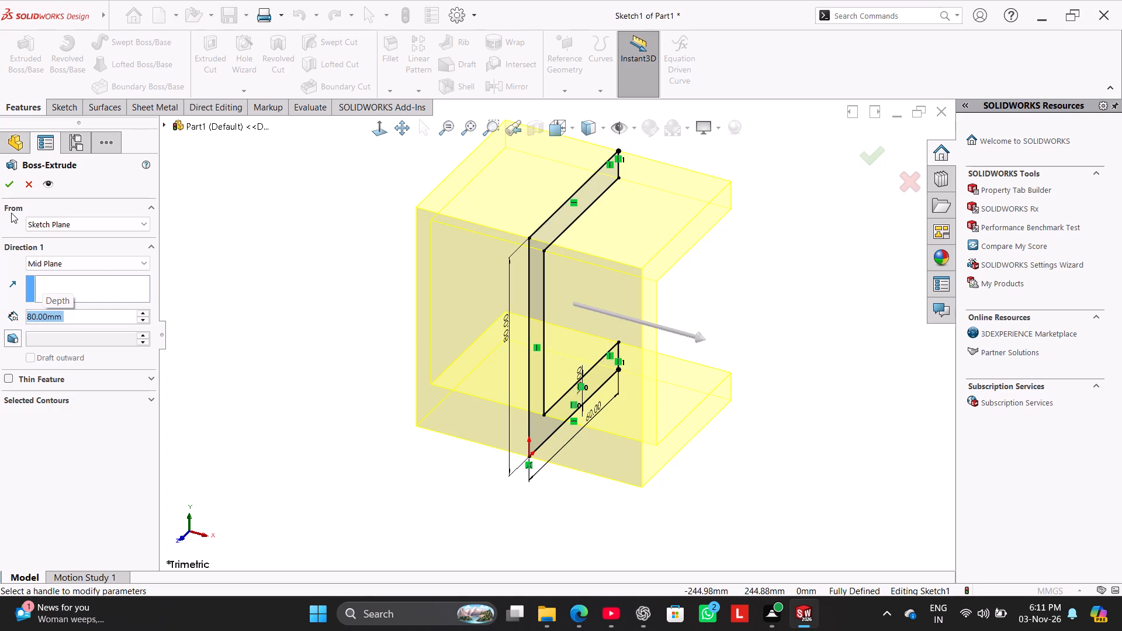
pyautogui.click(9, 178)
pyautogui.click(276, 266)
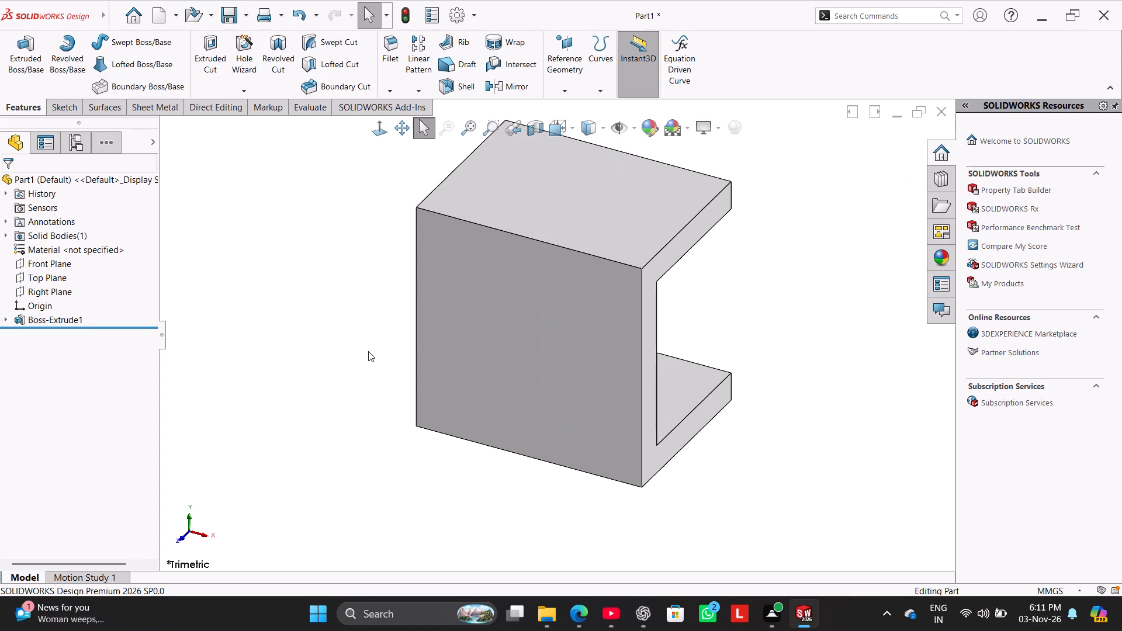
# Start a new sketch on the narrow free-end face of the upper flange.
pyautogui.scroll(-1, 368, 351)
pyautogui.moveTo(307, 372); pyautogui.dragTo(446, 252, button='right')
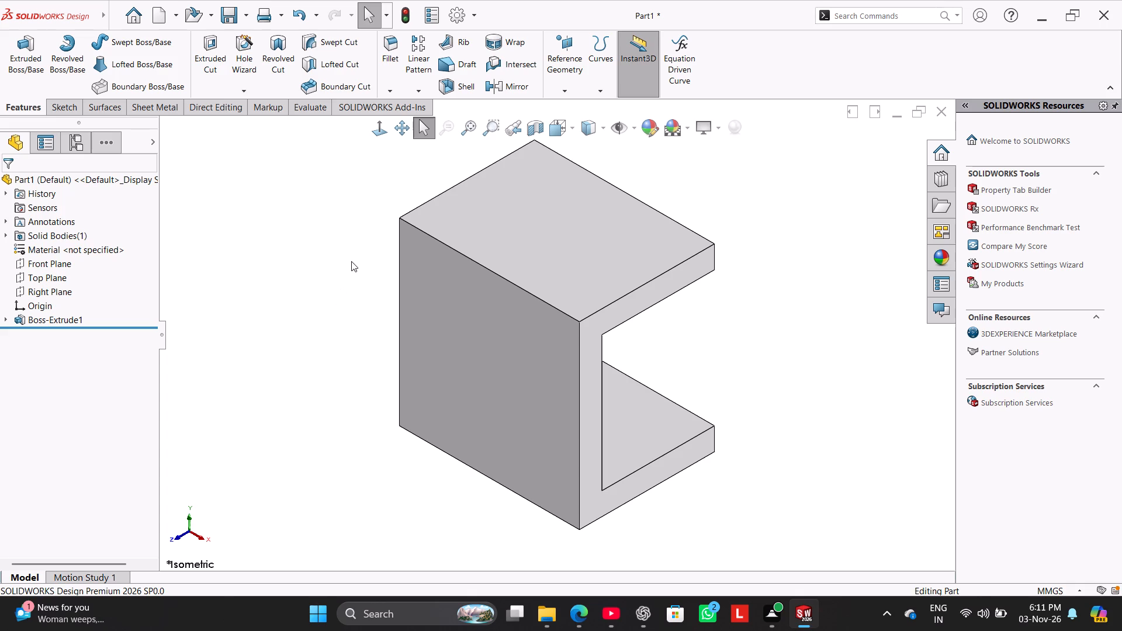
pyautogui.moveTo(774, 238); pyautogui.dragTo(690, 330, button='middle')
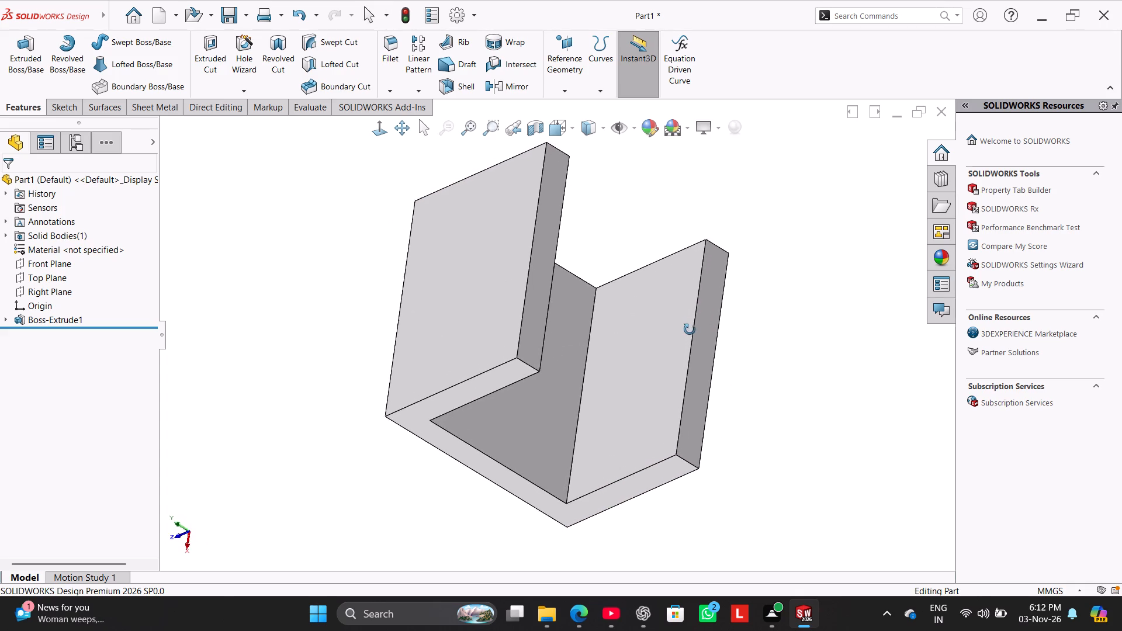
pyautogui.moveTo(690, 330); pyautogui.dragTo(750, 328, button='middle')
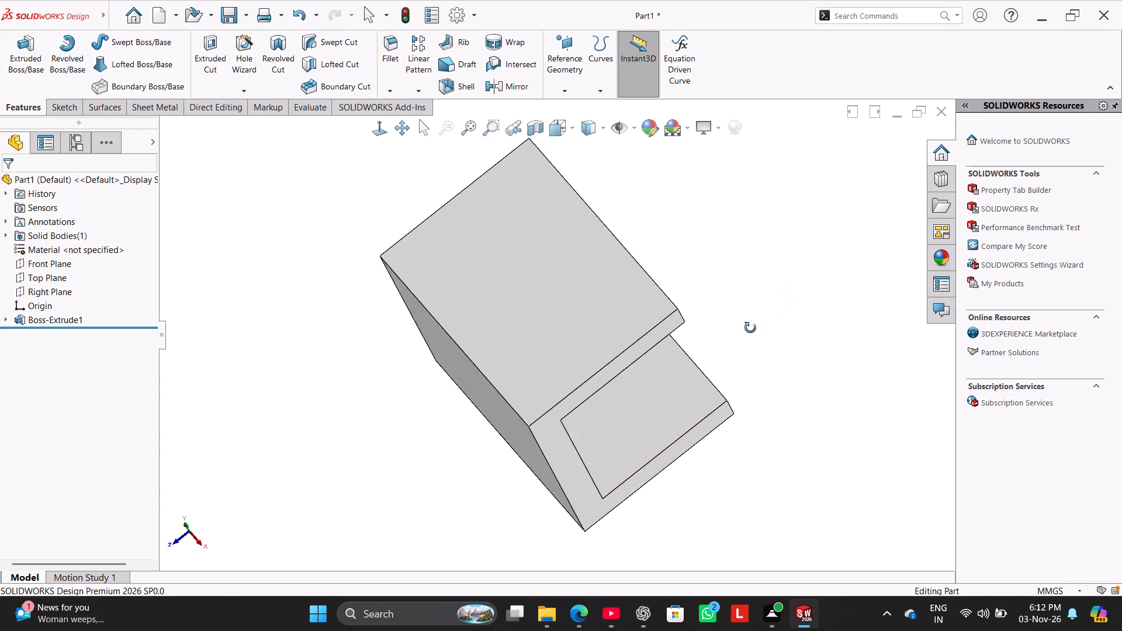
pyautogui.moveTo(750, 328); pyautogui.dragTo(678, 371, button='middle')
pyautogui.rightClick(496, 282)
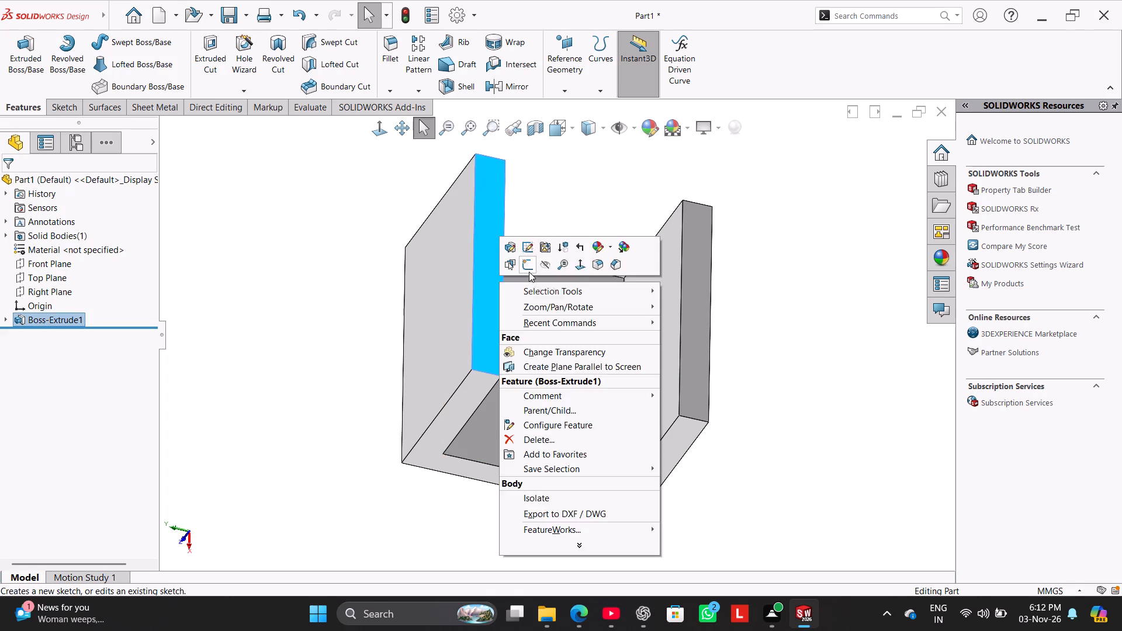
pyautogui.click(529, 269)
pyautogui.click(289, 225)
# Sketch a circle of about 10.6 mm radius above the block, centred about 107 mm directly above the origin.
pyautogui.scroll(3, 546, 250)
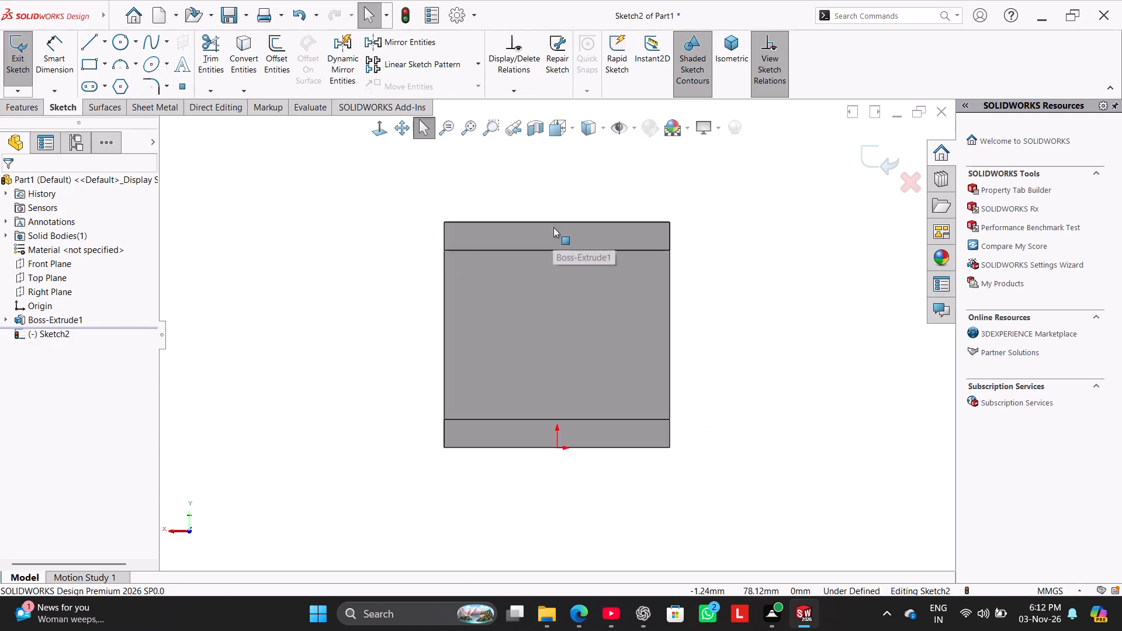
pyautogui.scroll(1, 553, 227)
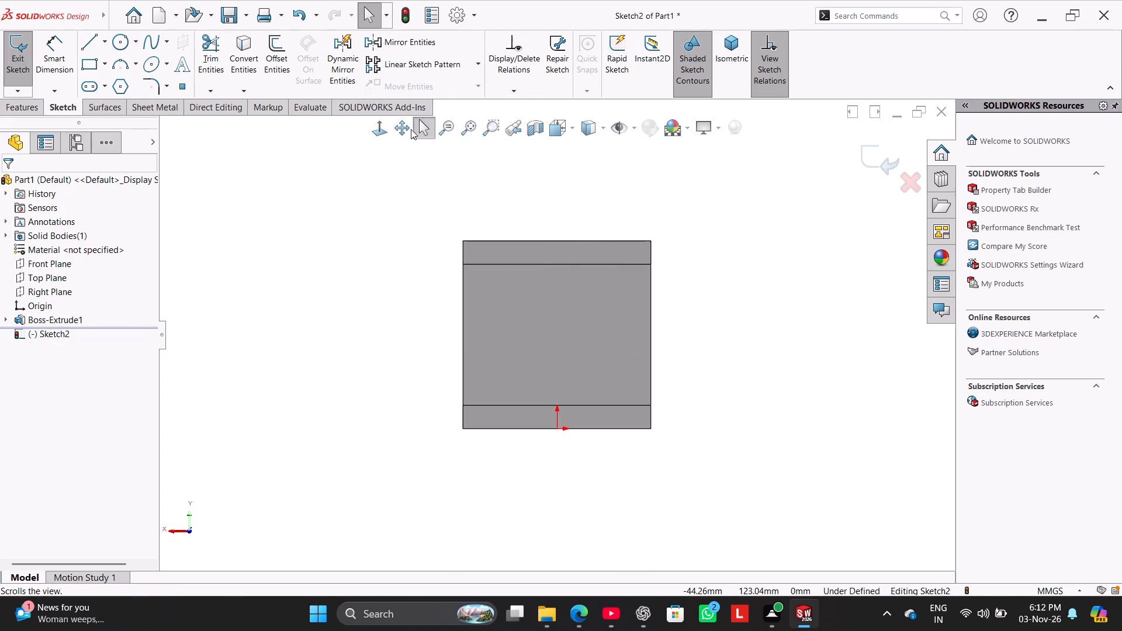
pyautogui.click(382, 123)
pyautogui.scroll(1, 444, 241)
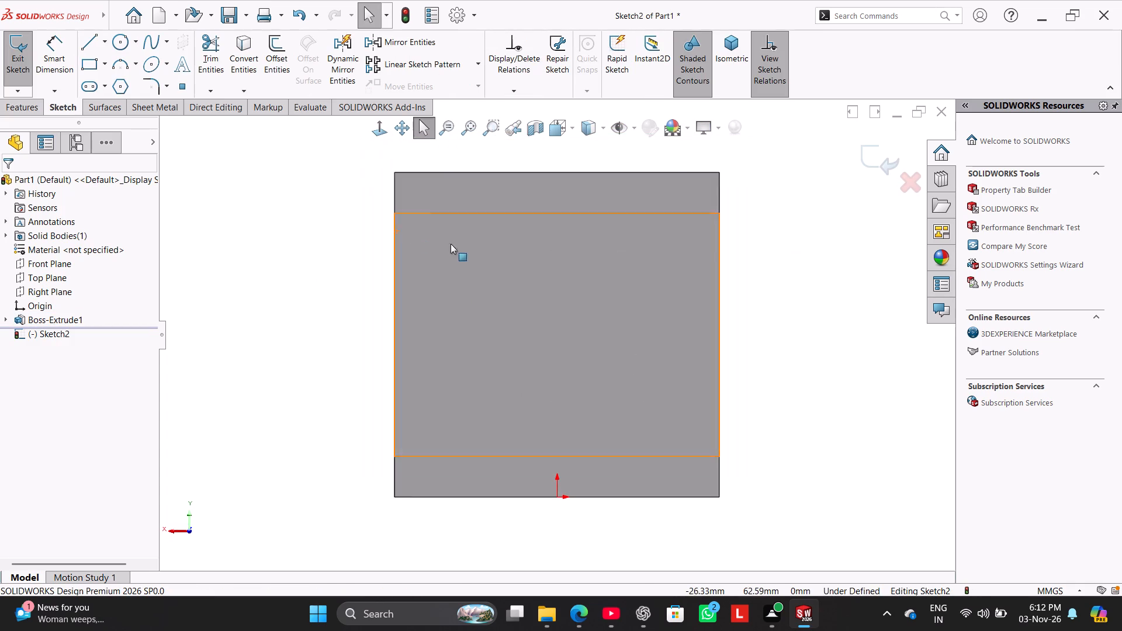
pyautogui.scroll(1, 451, 244)
pyautogui.scroll(1, 656, 268)
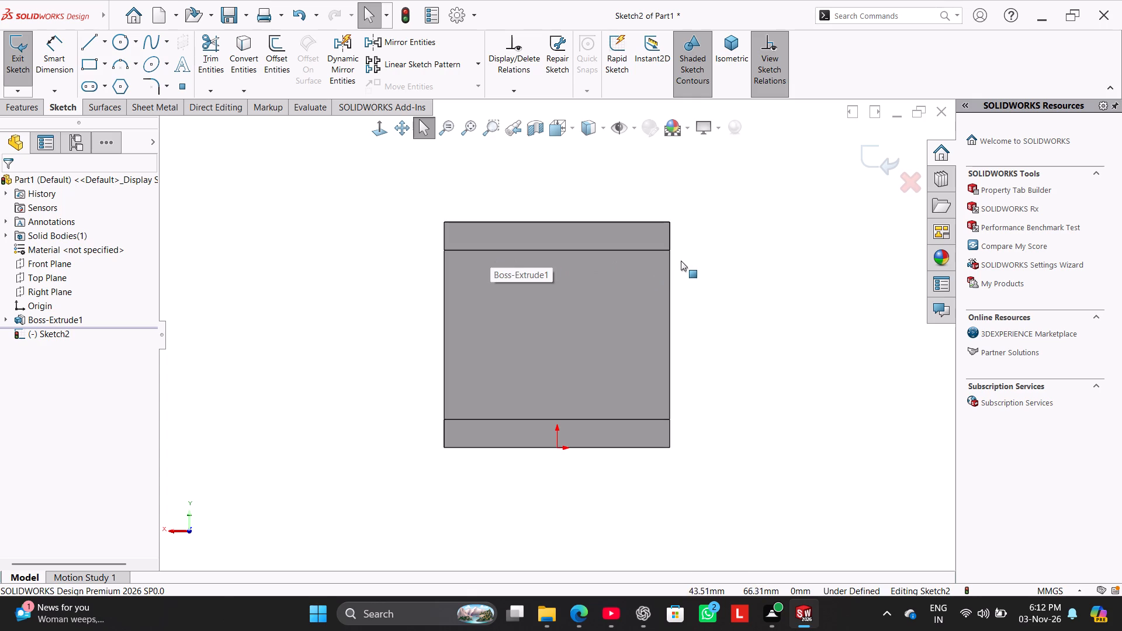
pyautogui.moveTo(717, 255); pyautogui.dragTo(724, 293, button='middle')
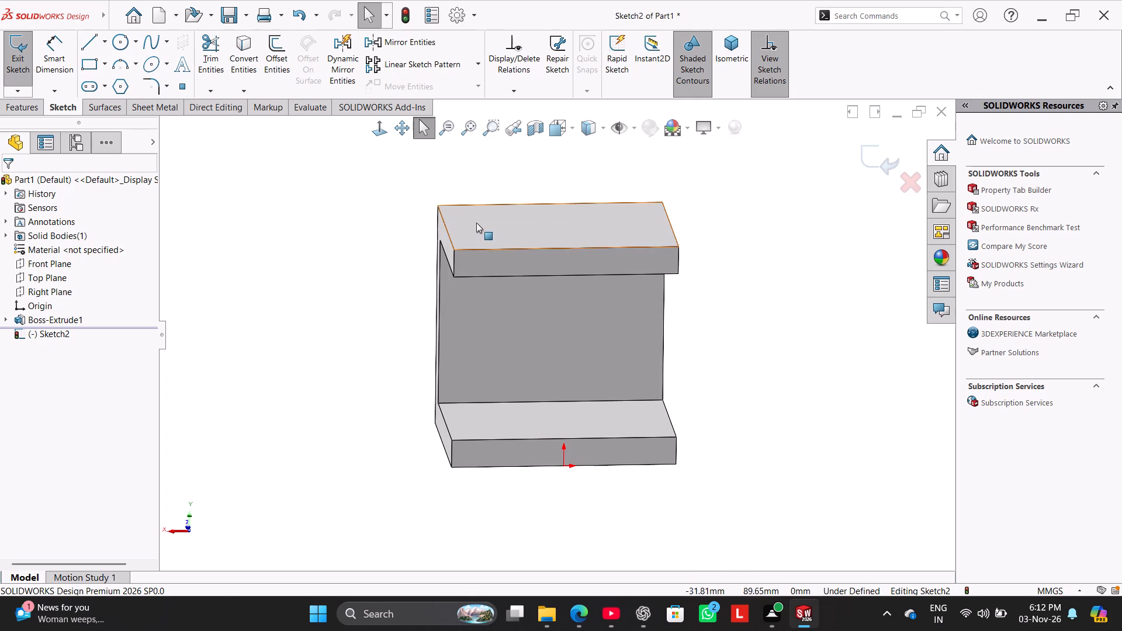
pyautogui.click(379, 124)
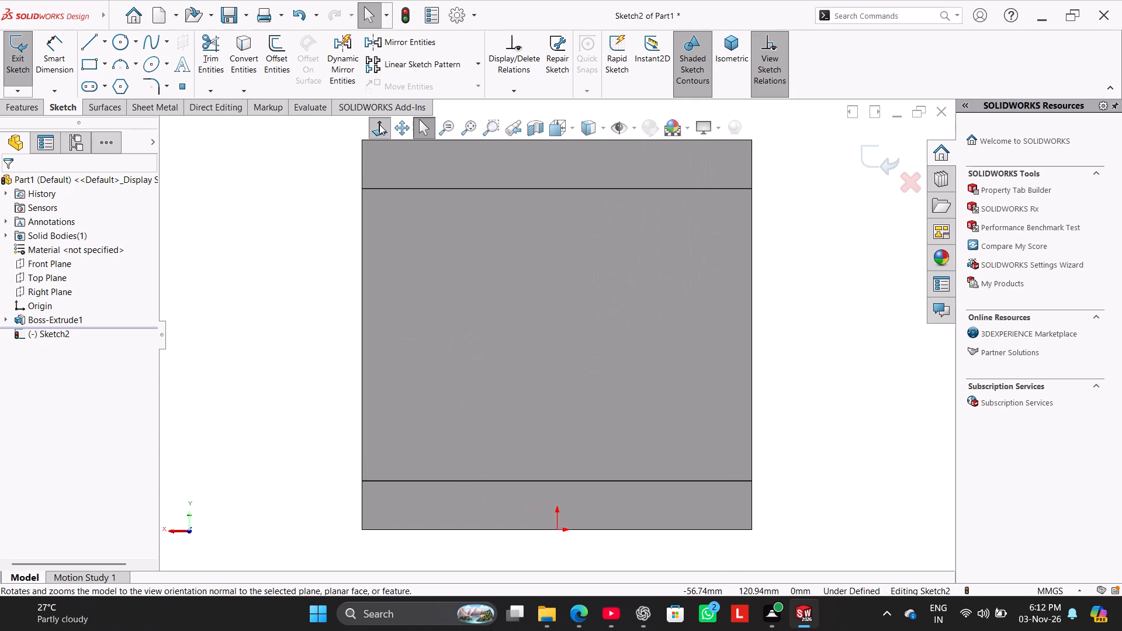
pyautogui.click(379, 124)
pyautogui.scroll(2, 550, 226)
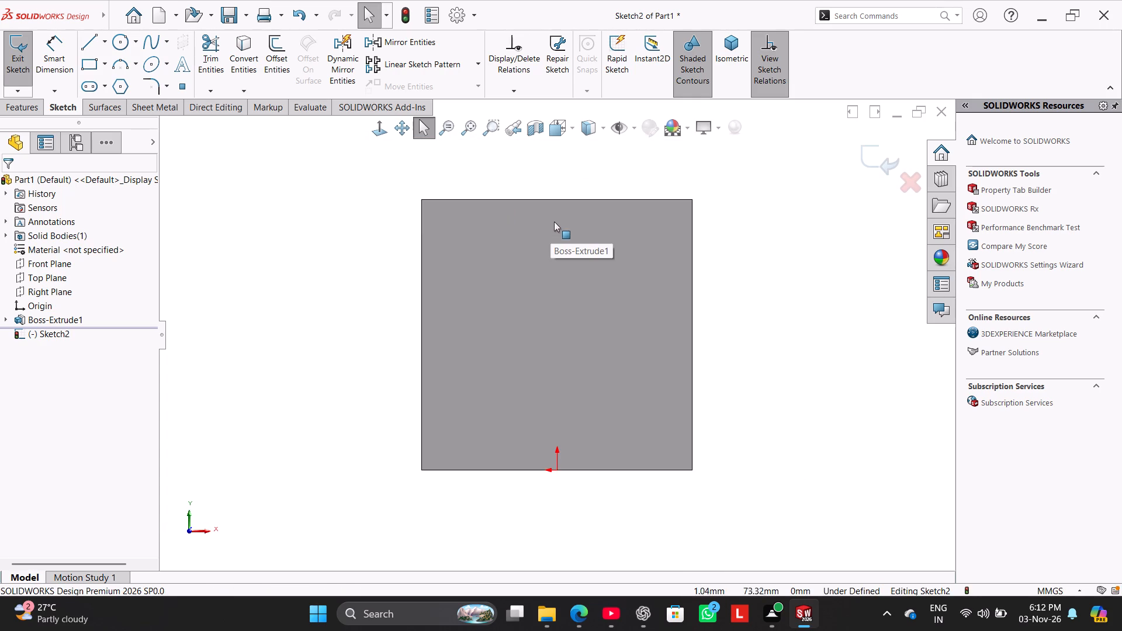
pyautogui.scroll(-2, 556, 219)
pyautogui.scroll(3, 559, 197)
pyautogui.scroll(-2, 562, 192)
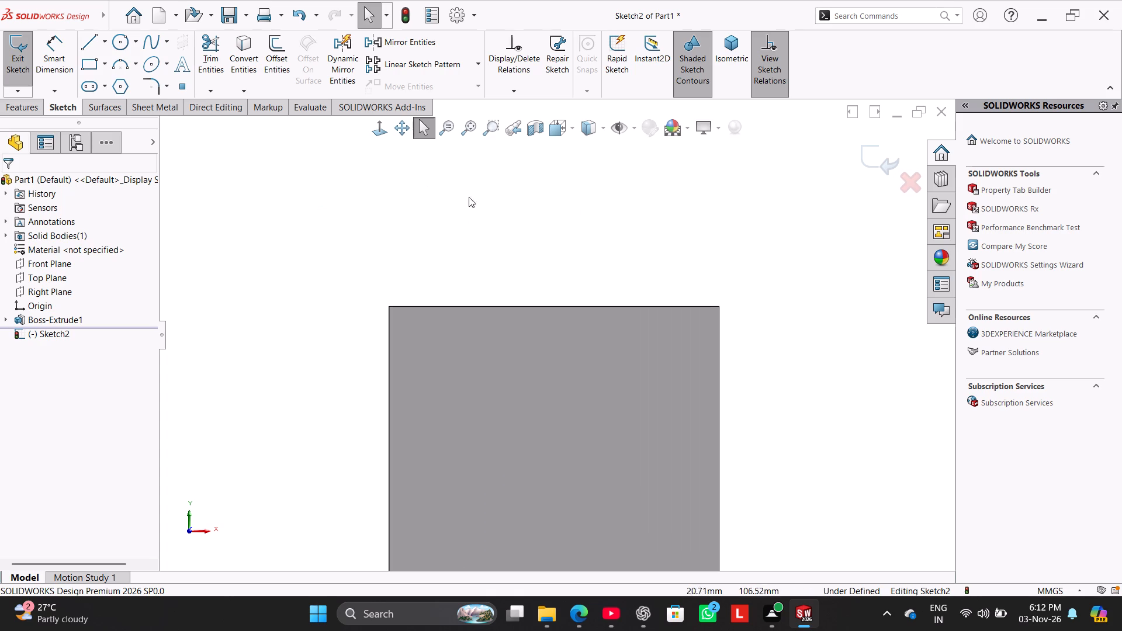
pyautogui.click(123, 39)
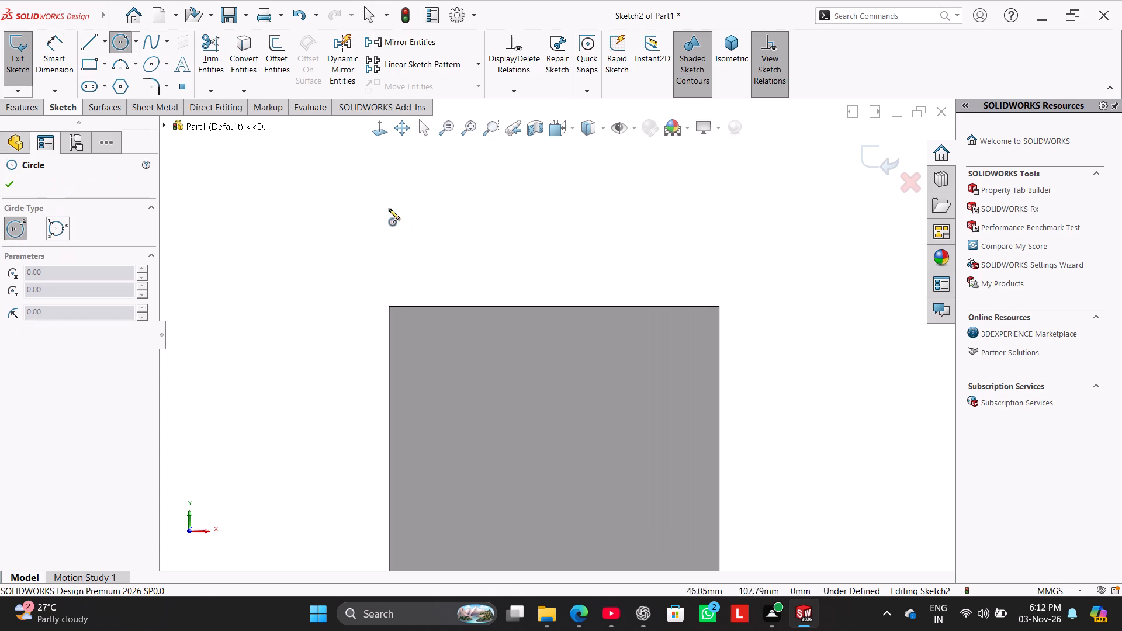
pyautogui.click(556, 195)
pyautogui.click(569, 235)
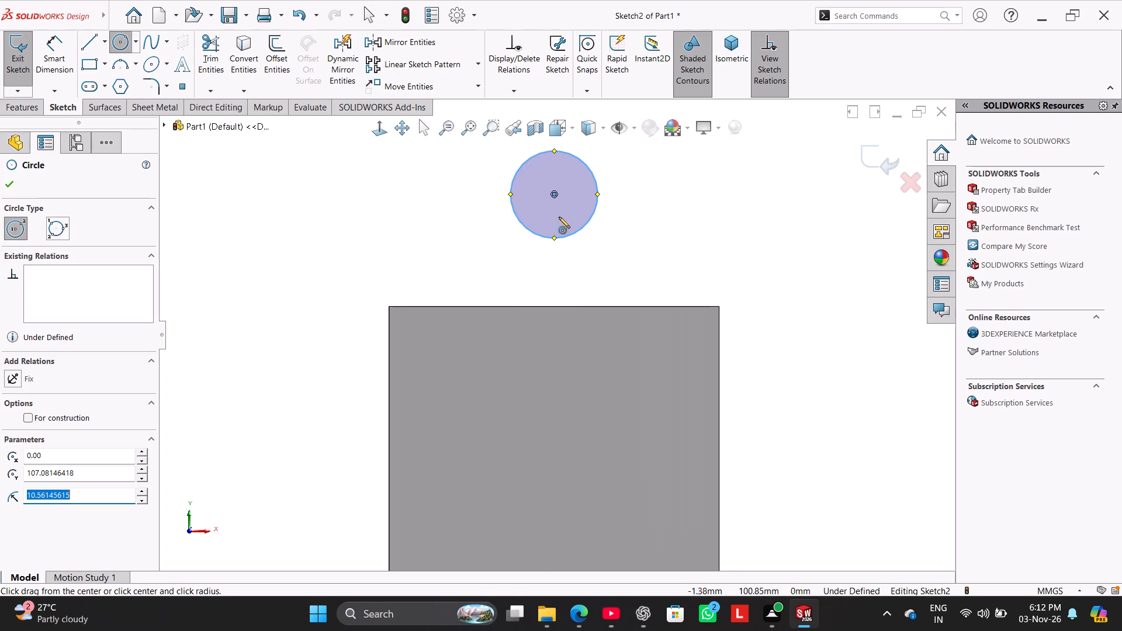
# Sketch a concentric inner circle of about 5.1 mm radius inside the existing circle.
pyautogui.click(555, 191)
pyautogui.click(563, 213)
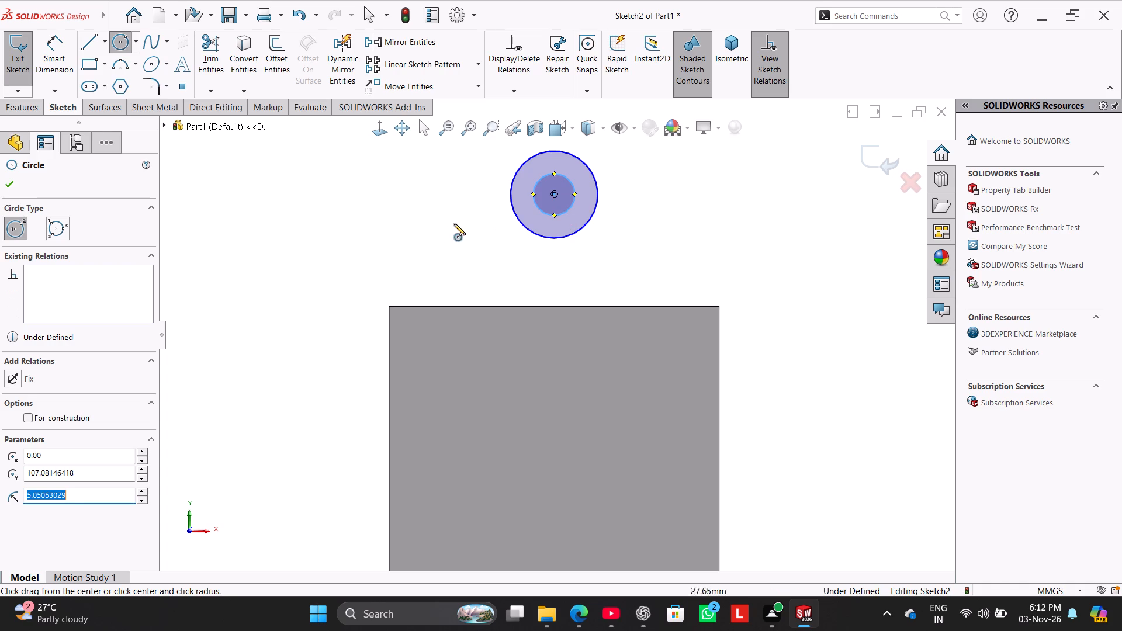
pyautogui.rightClick(455, 224)
pyautogui.click(486, 234)
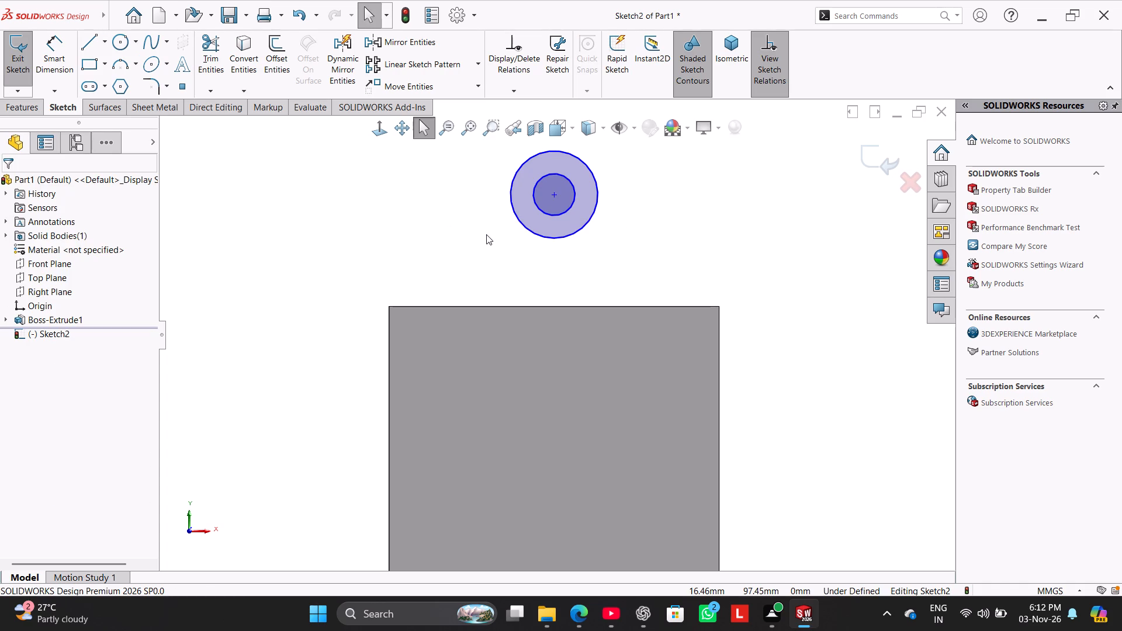
# Draw a vertical centerline from the origin up to the common centre of the two circles.
pyautogui.click(105, 46)
pyautogui.click(116, 80)
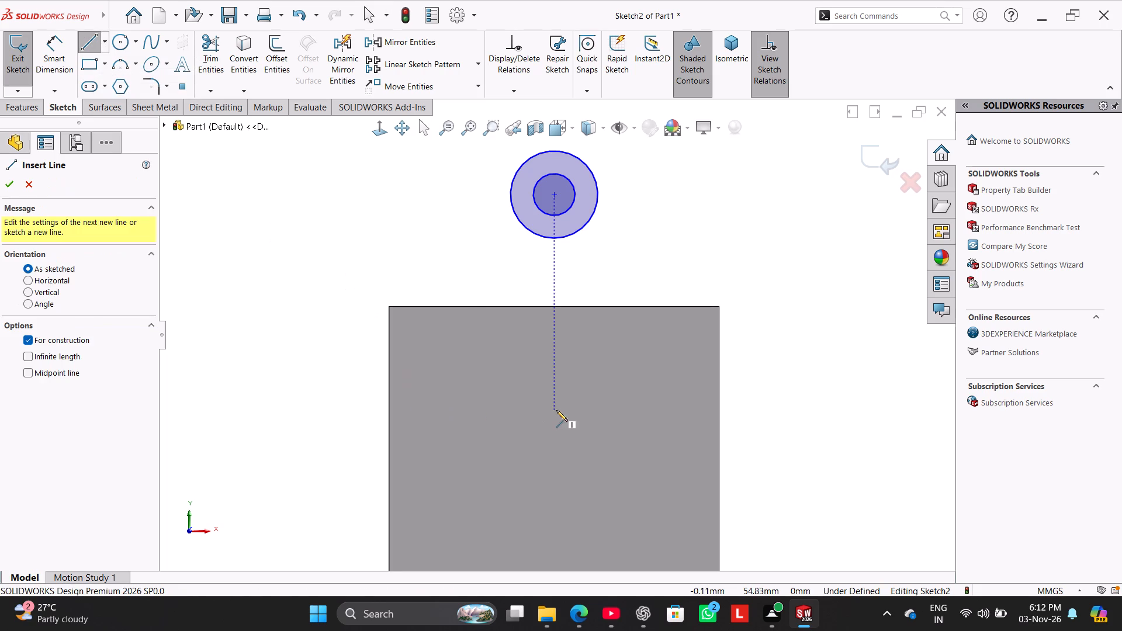
pyautogui.scroll(-1, 557, 410)
pyautogui.scroll(3, 557, 410)
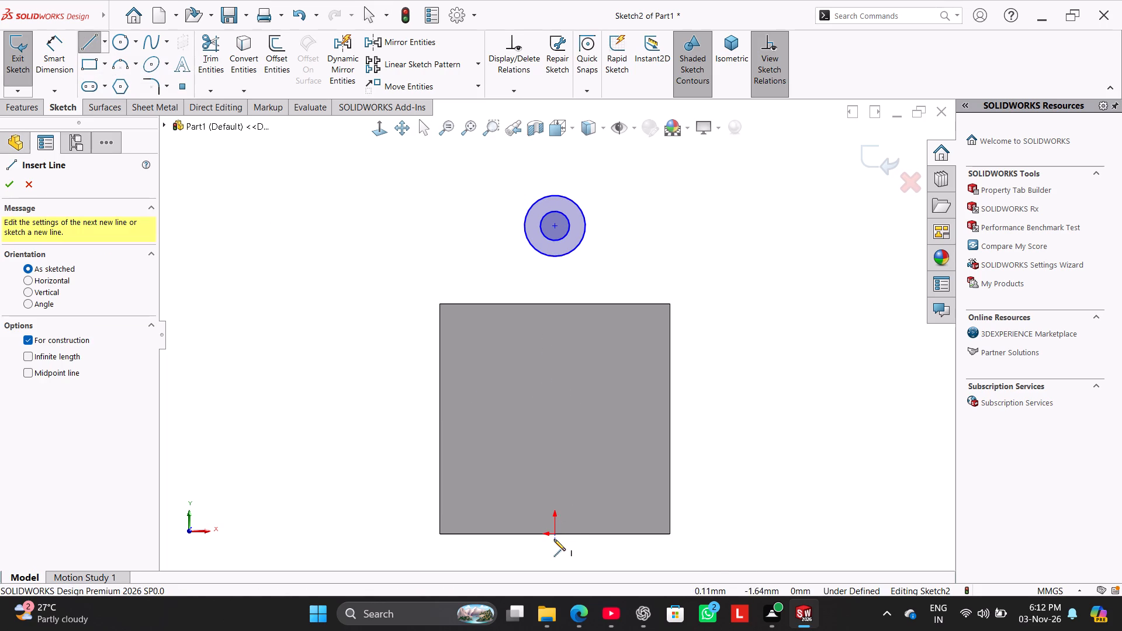
pyautogui.click(554, 535)
pyautogui.click(556, 228)
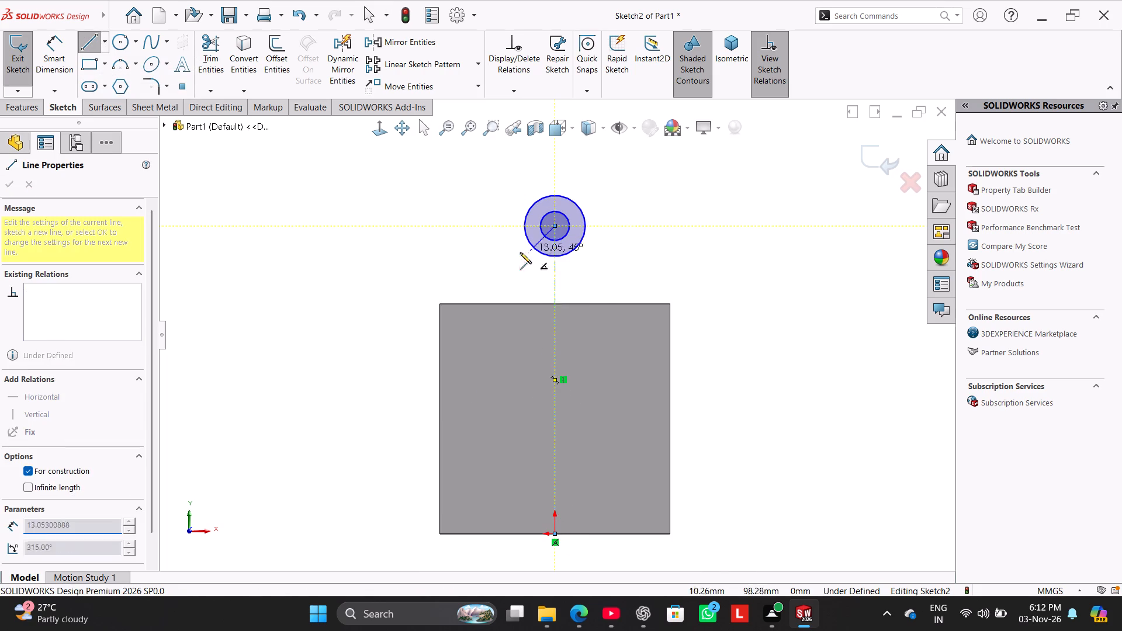
pyautogui.rightClick(463, 259)
pyautogui.click(487, 267)
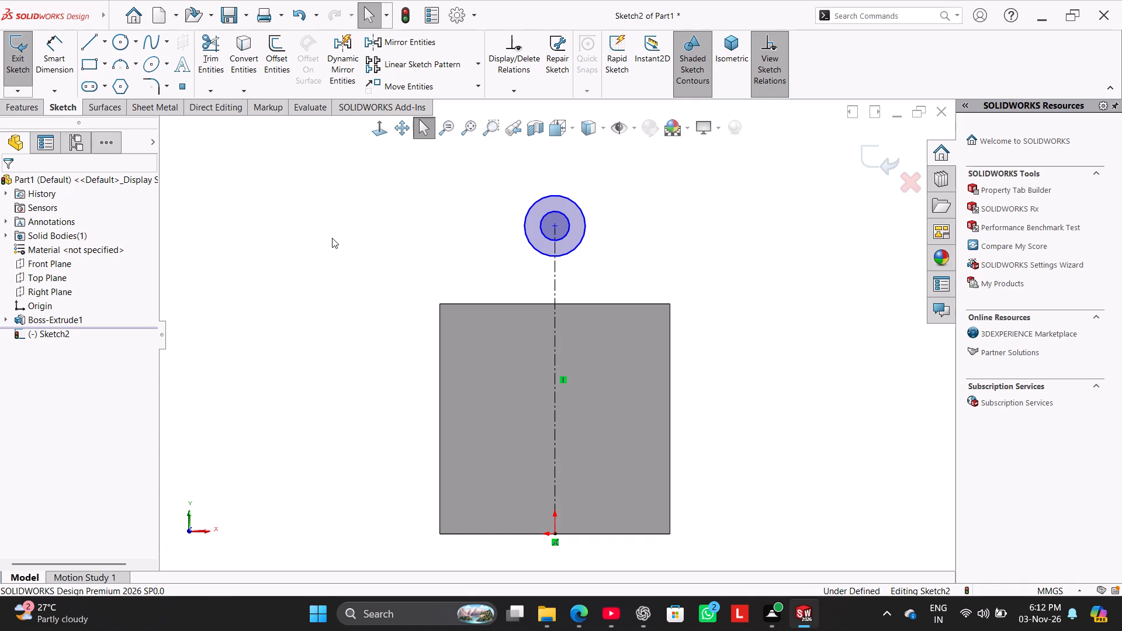
# Dimension the inner circle's diameter as 20 mm.
pyautogui.click(71, 62)
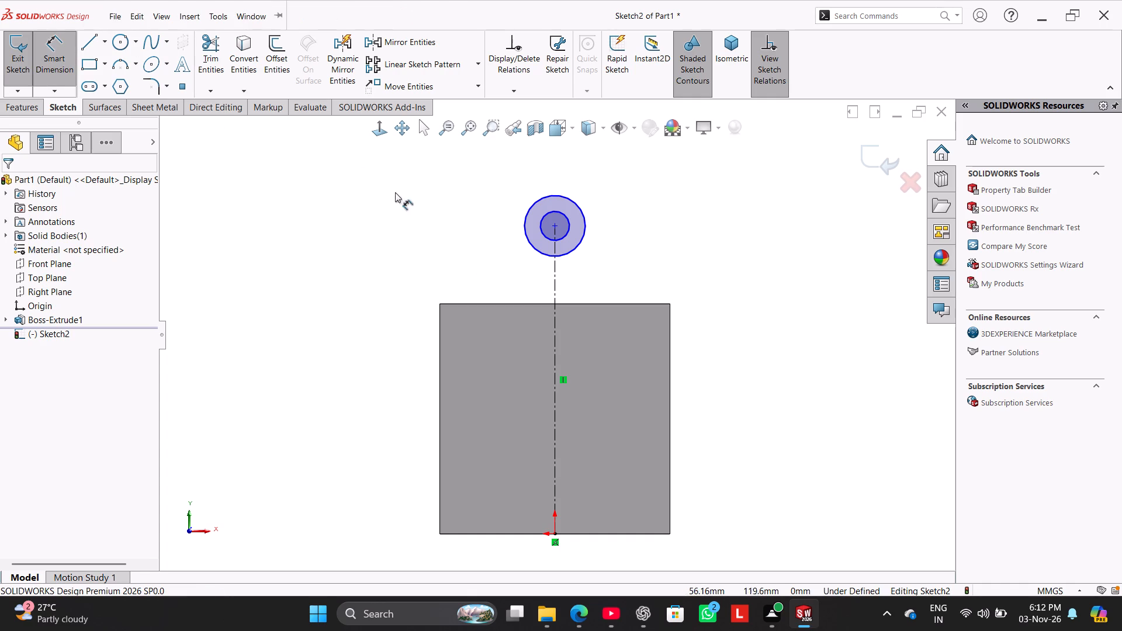
pyautogui.click(568, 225)
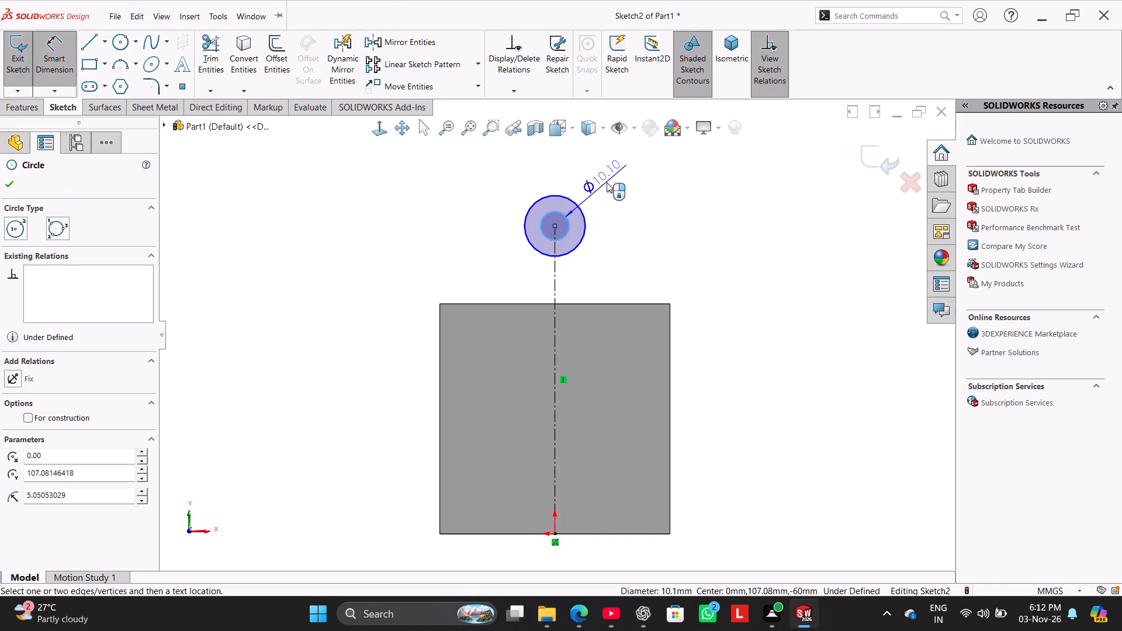
pyautogui.click(607, 182)
pyautogui.write('20')
pyautogui.click(636, 221)
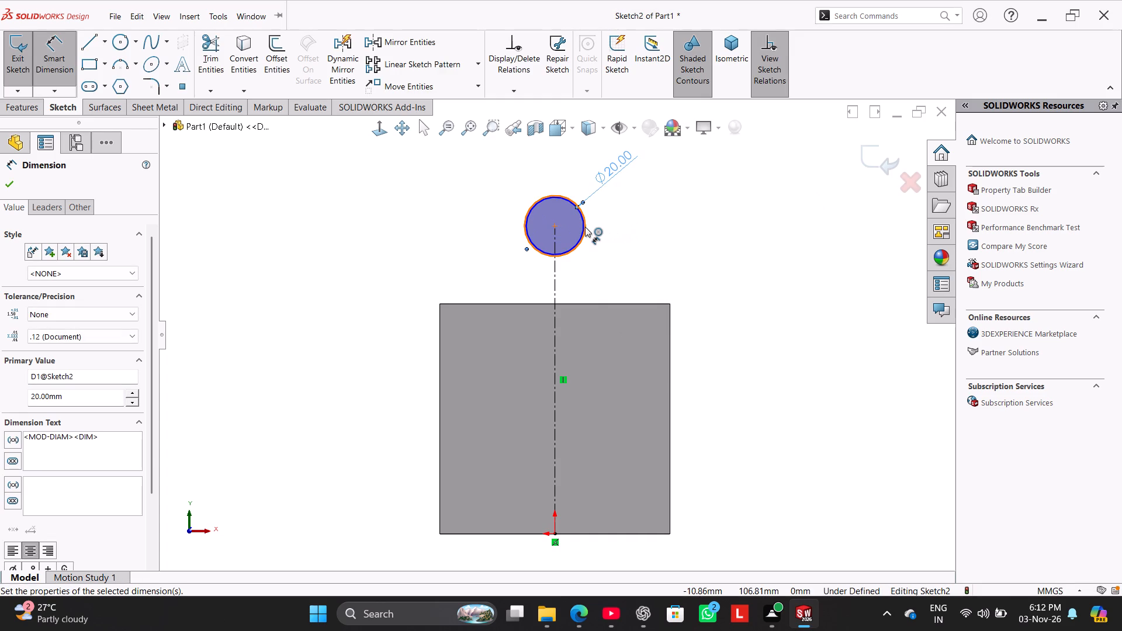
# Dimension the outer circle's diameter as 40 mm.
pyautogui.scroll(2, 615, 212)
pyautogui.scroll(-7, 597, 230)
pyautogui.scroll(-2, 546, 306)
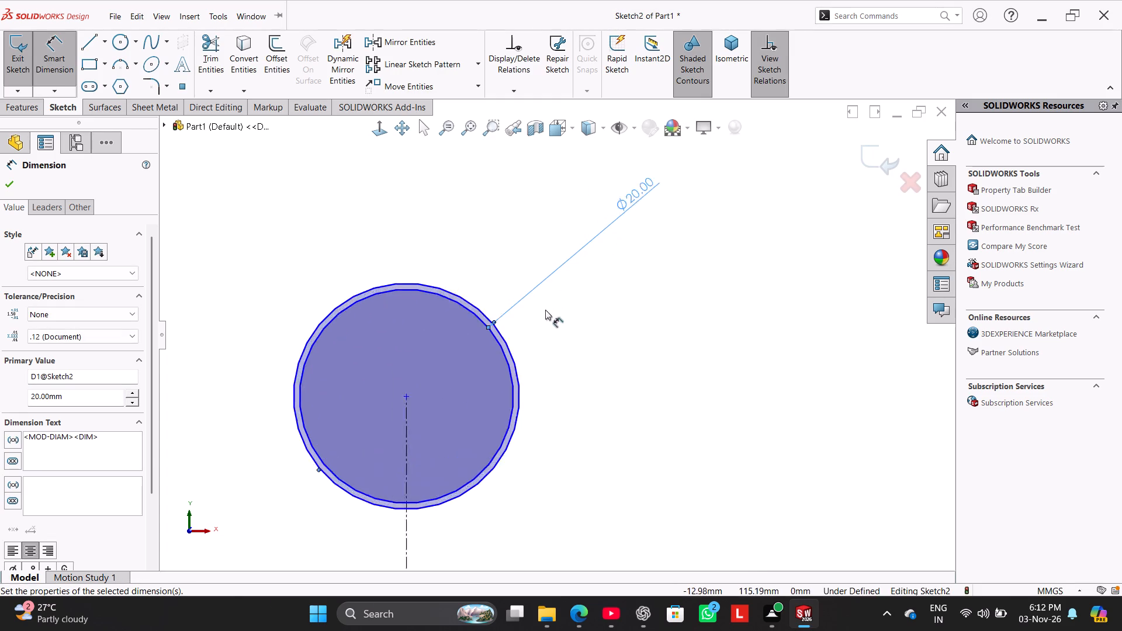
pyautogui.scroll(-1, 545, 310)
pyautogui.scroll(-8, 497, 331)
pyautogui.click(497, 334)
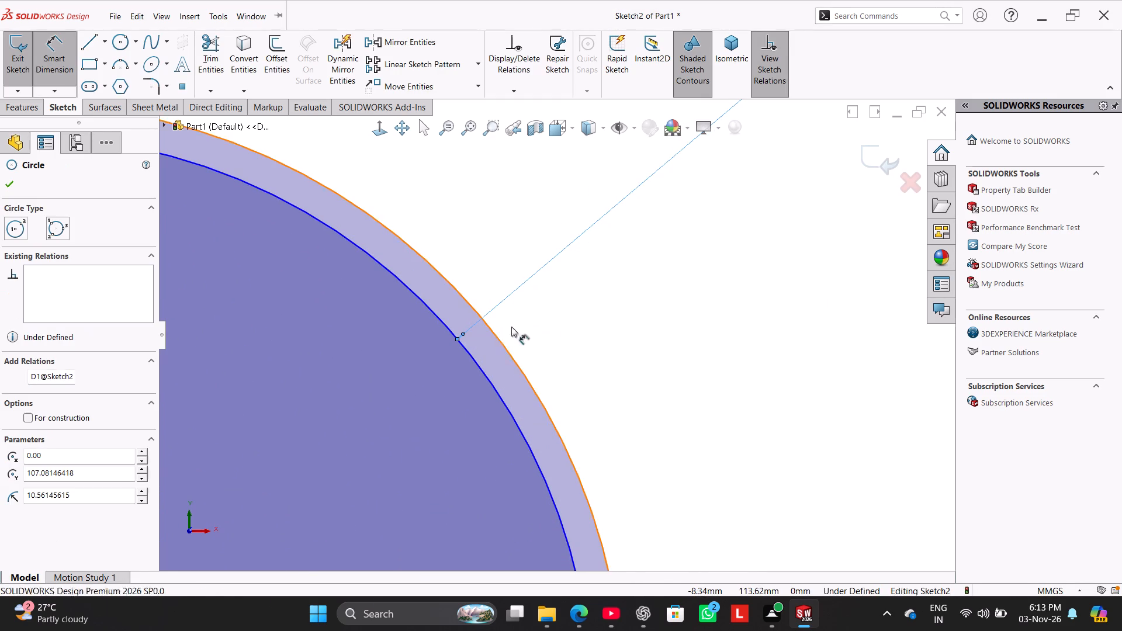
pyautogui.scroll(-7, 568, 307)
pyautogui.scroll(16, 568, 307)
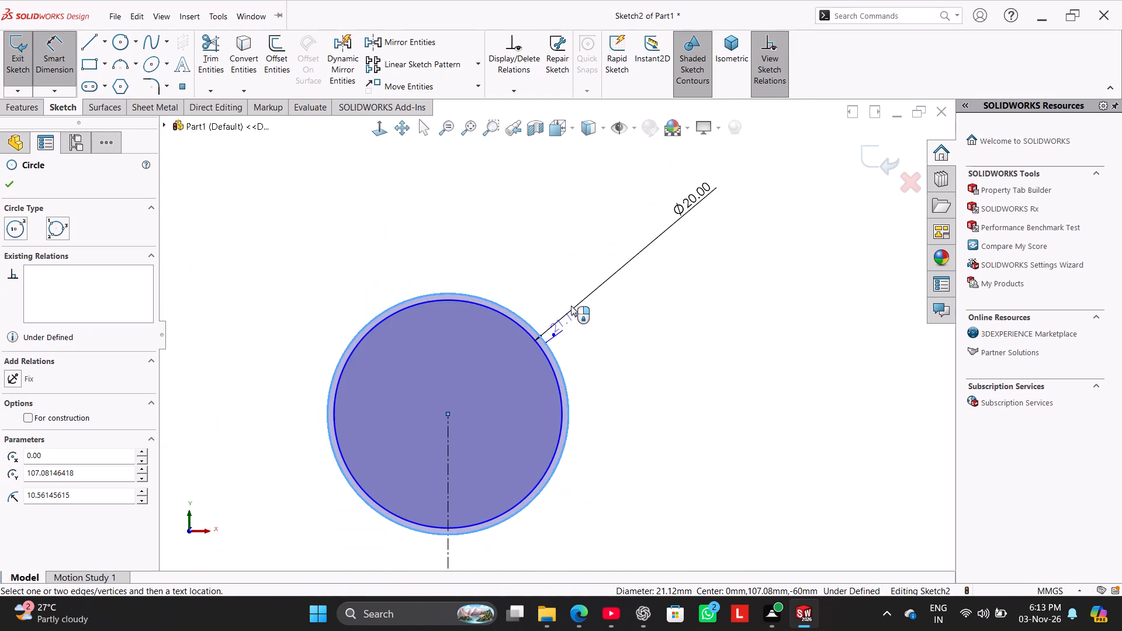
pyautogui.scroll(3, 572, 306)
pyautogui.click(576, 237)
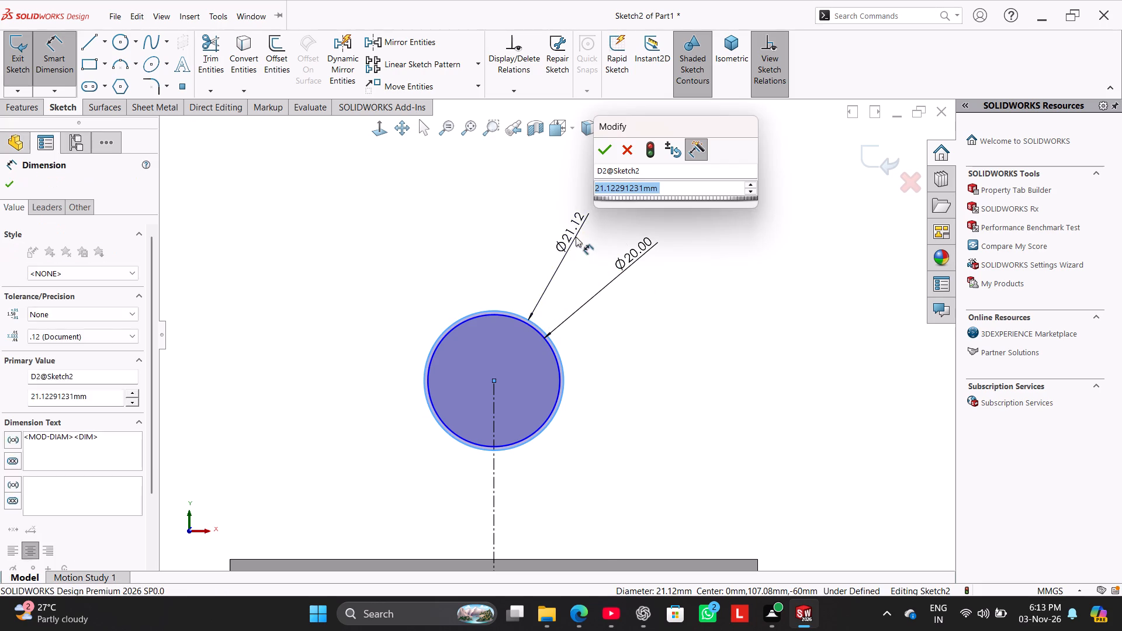
pyautogui.write('40')
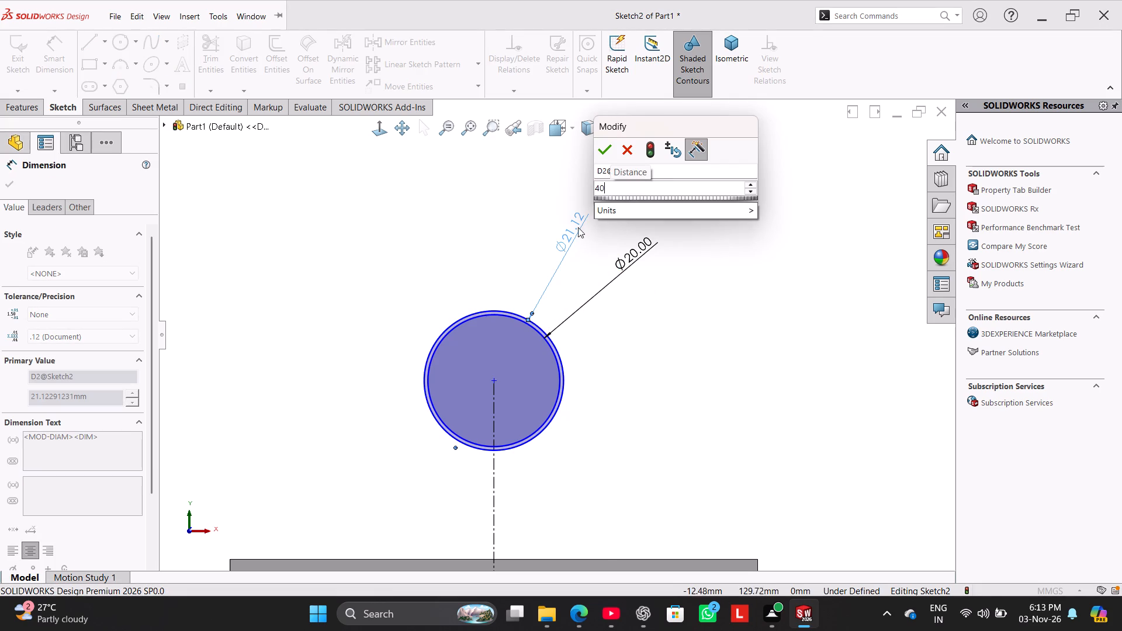
pyautogui.press('Return')
pyautogui.rightClick(795, 310)
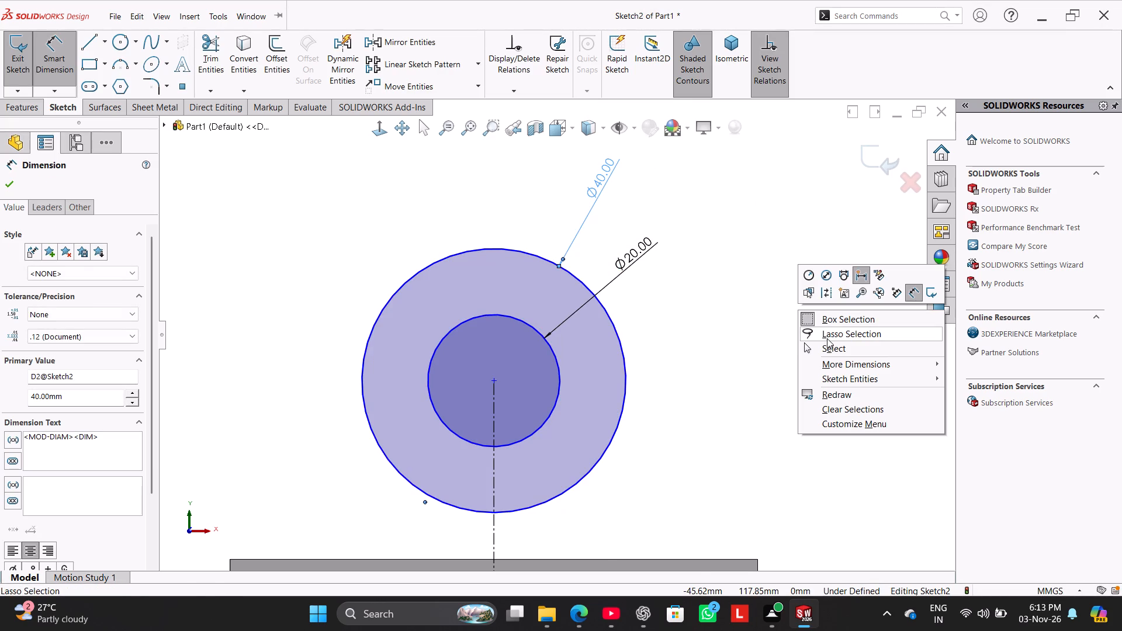
pyautogui.click(832, 345)
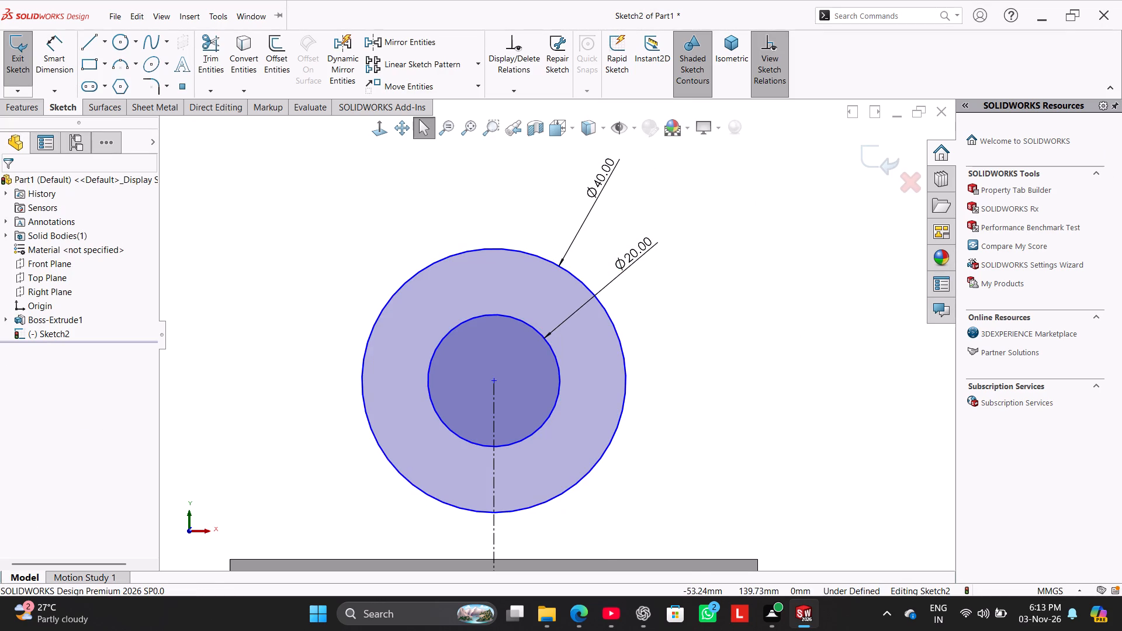
# Dimension the height of the circles' centre above the block's bottom edge as 110 mm.
pyautogui.click(50, 59)
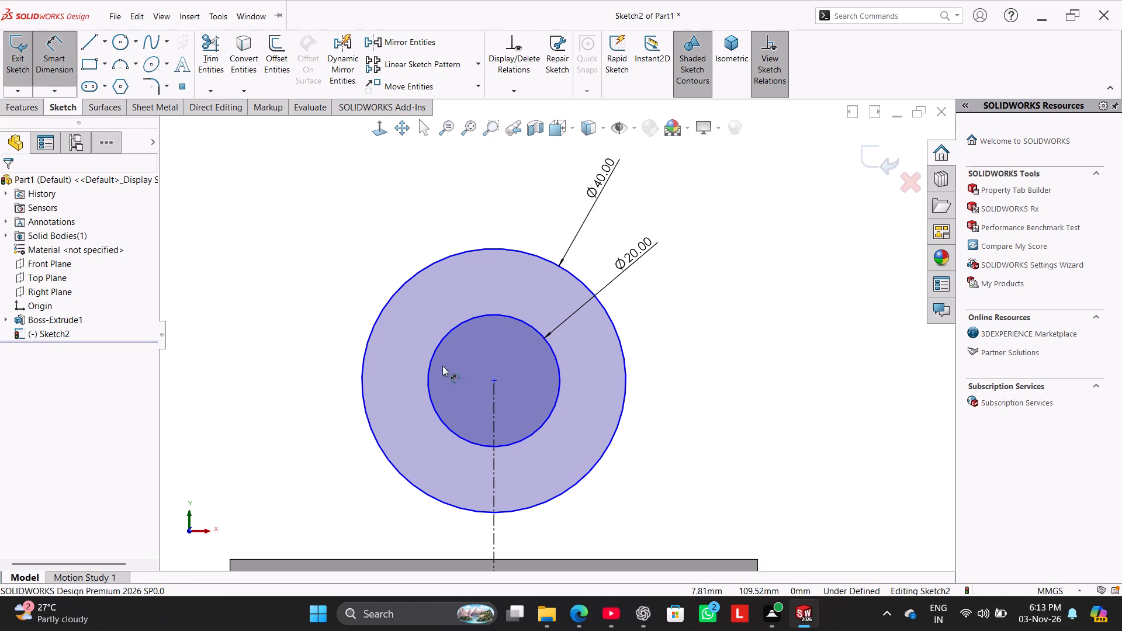
pyautogui.scroll(-1, 479, 389)
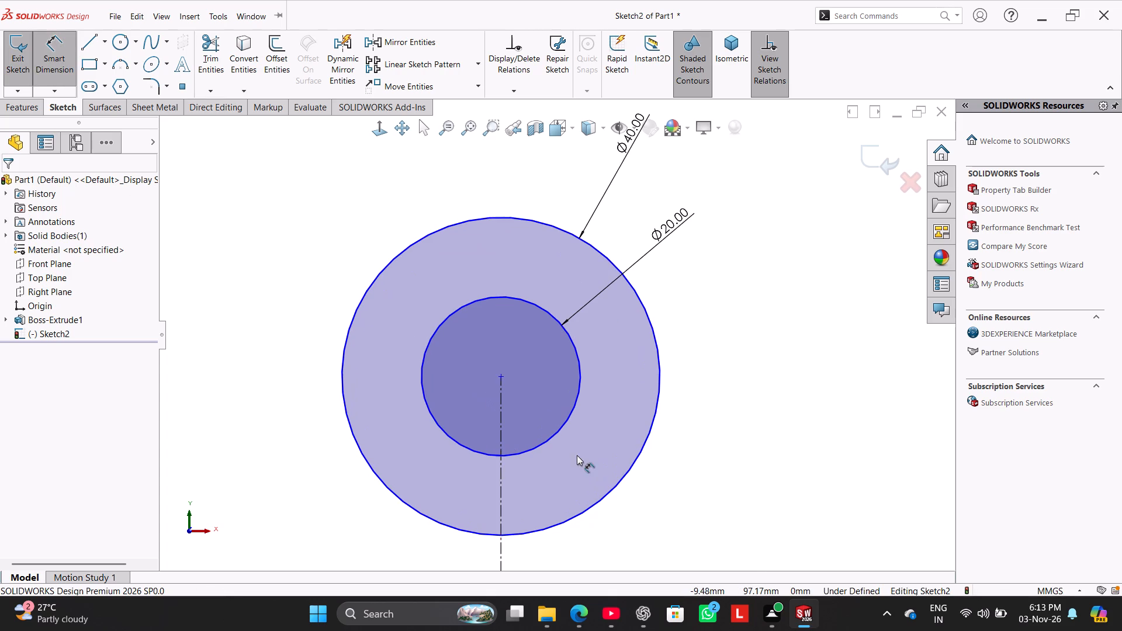
pyautogui.scroll(8, 578, 454)
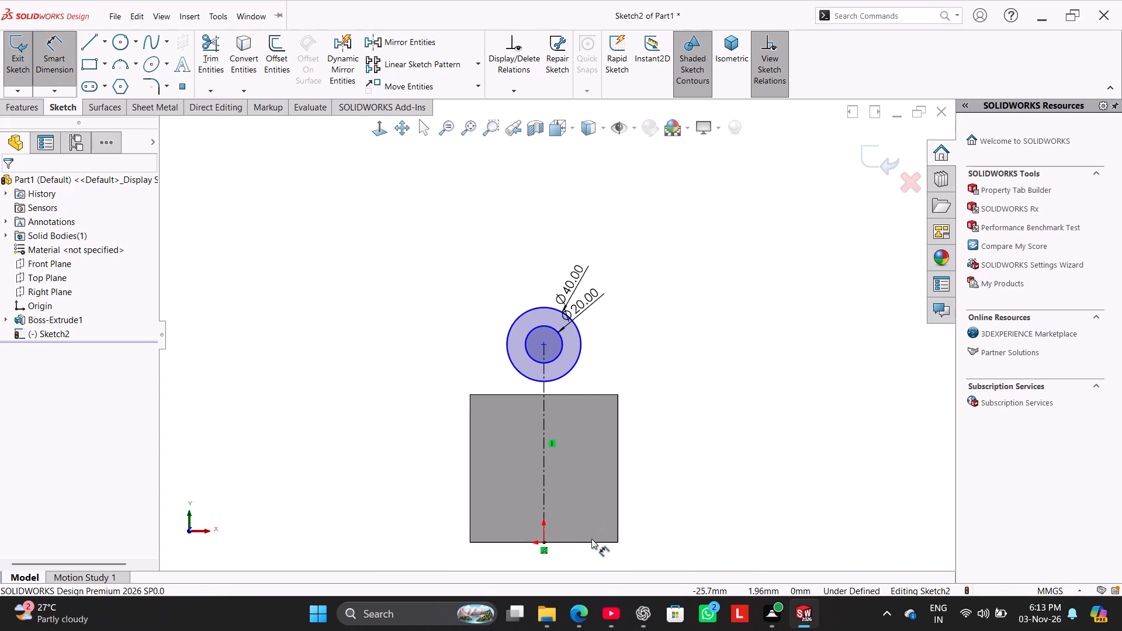
pyautogui.click(592, 542)
pyautogui.click(541, 344)
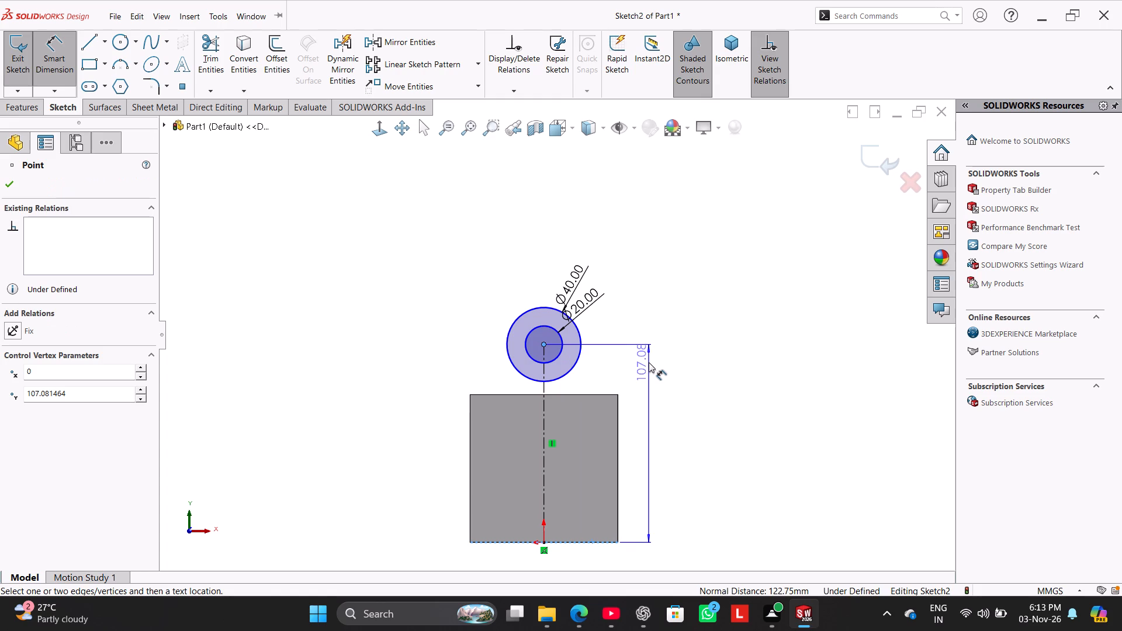
pyautogui.click(649, 362)
pyautogui.write('110')
pyautogui.press('Return')
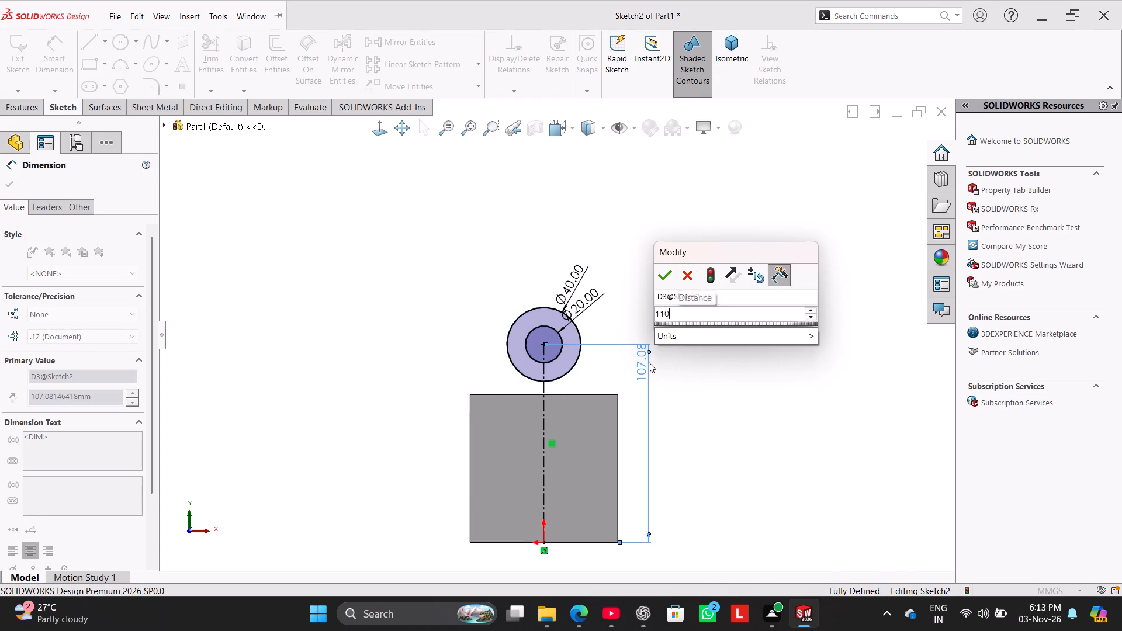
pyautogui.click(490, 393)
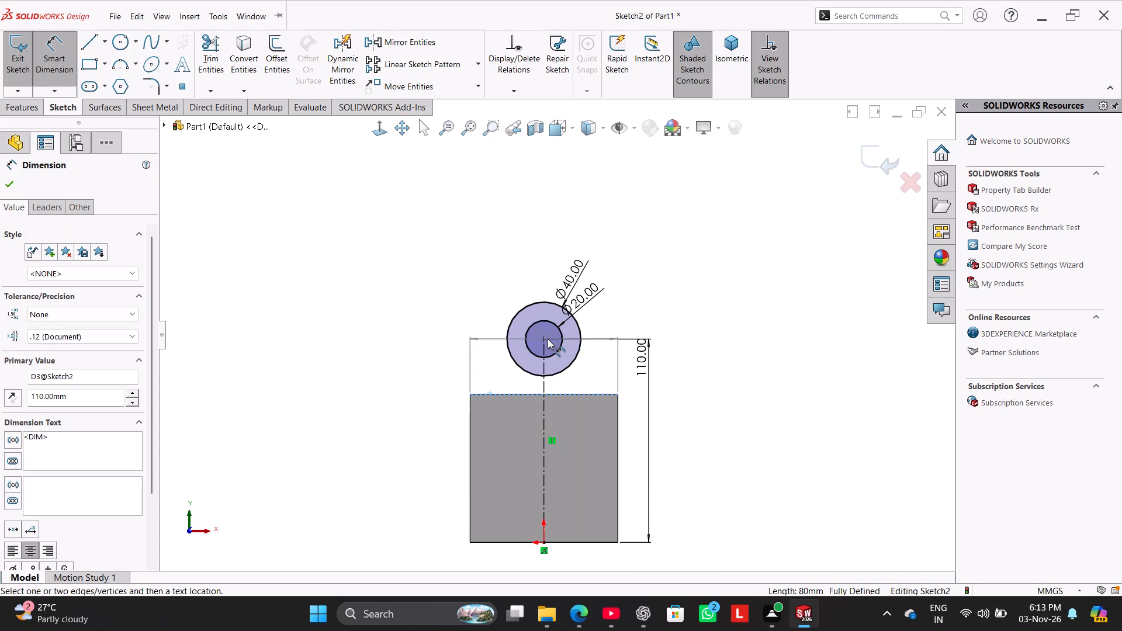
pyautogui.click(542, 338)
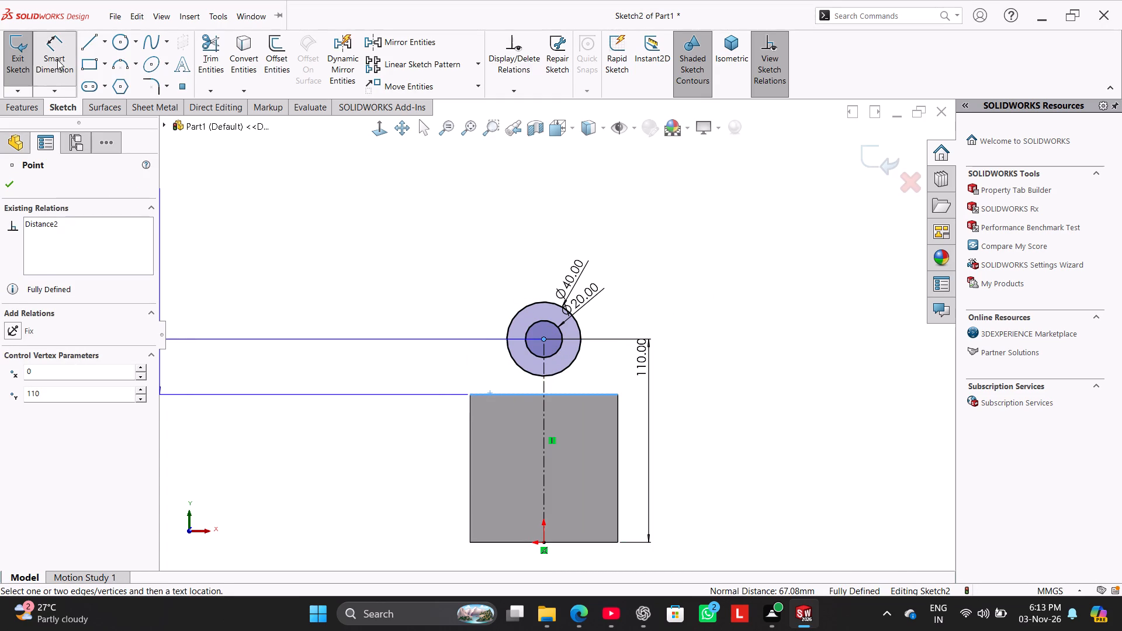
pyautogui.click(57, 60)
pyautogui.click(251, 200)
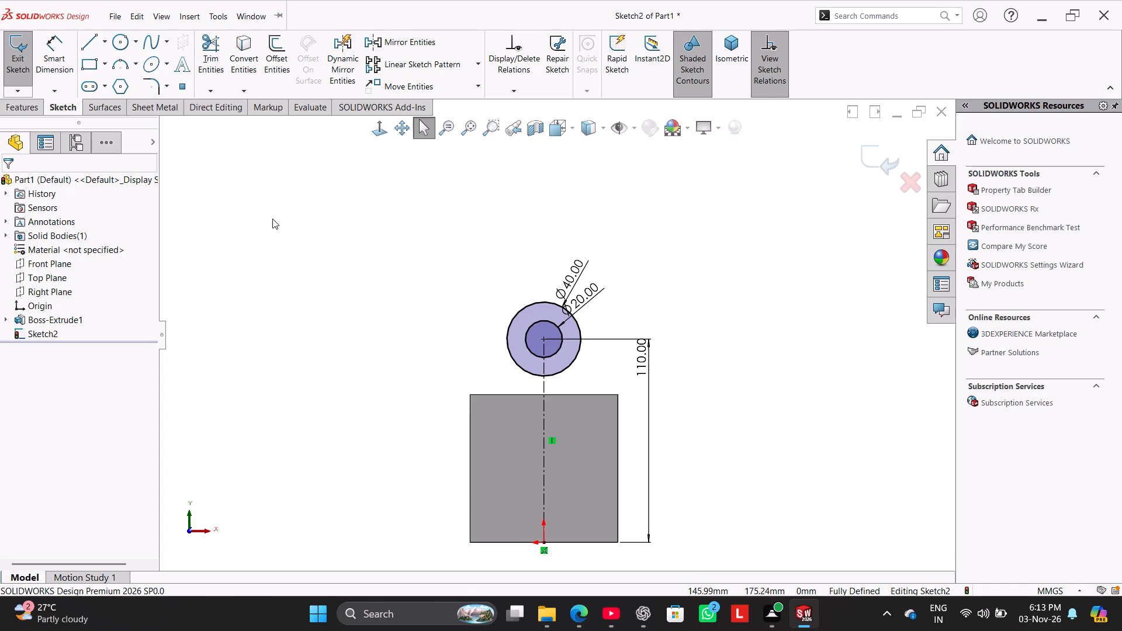
# Draw a line from the block's upper-left corner, ending tangent on the left side of the 40 mm circle.
pyautogui.click(93, 43)
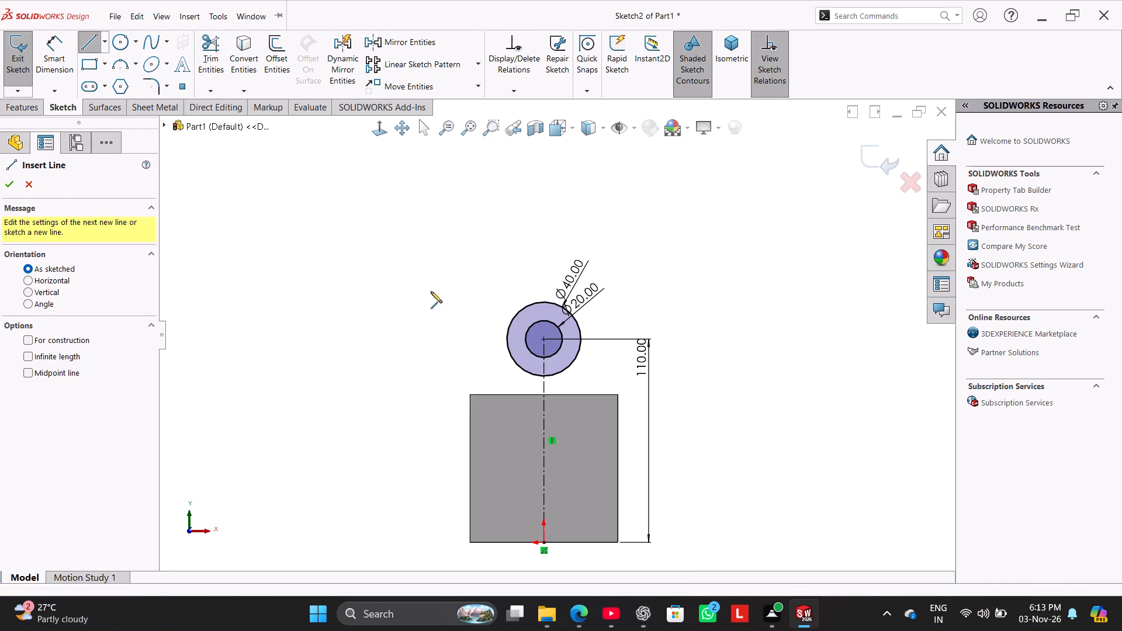
pyautogui.click(469, 394)
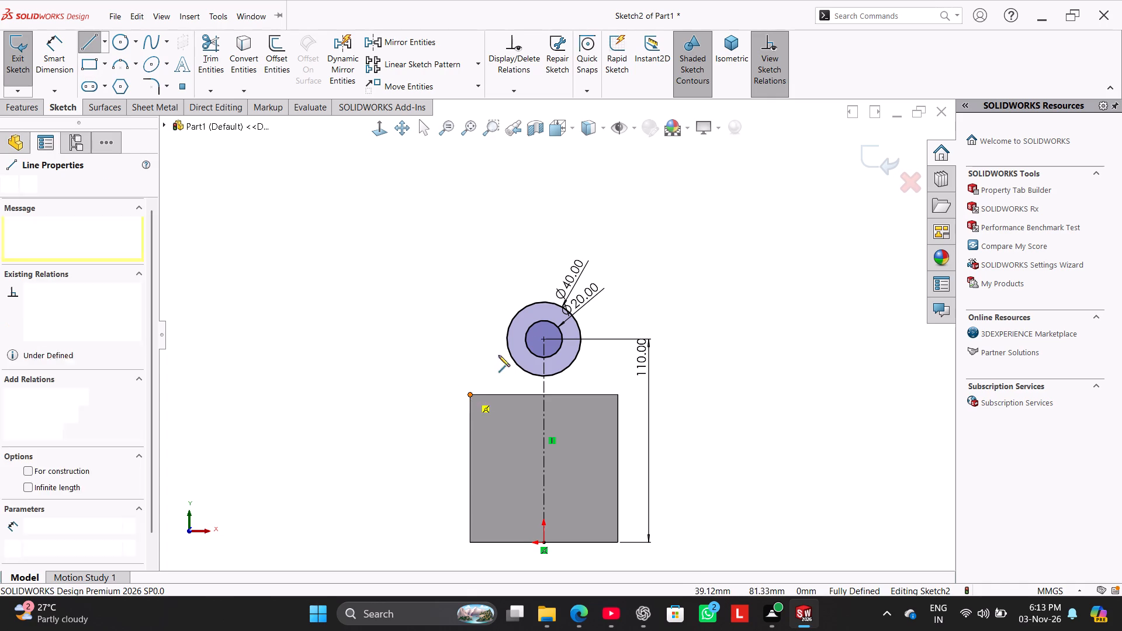
pyautogui.click(511, 323)
pyautogui.rightClick(450, 306)
pyautogui.click(468, 309)
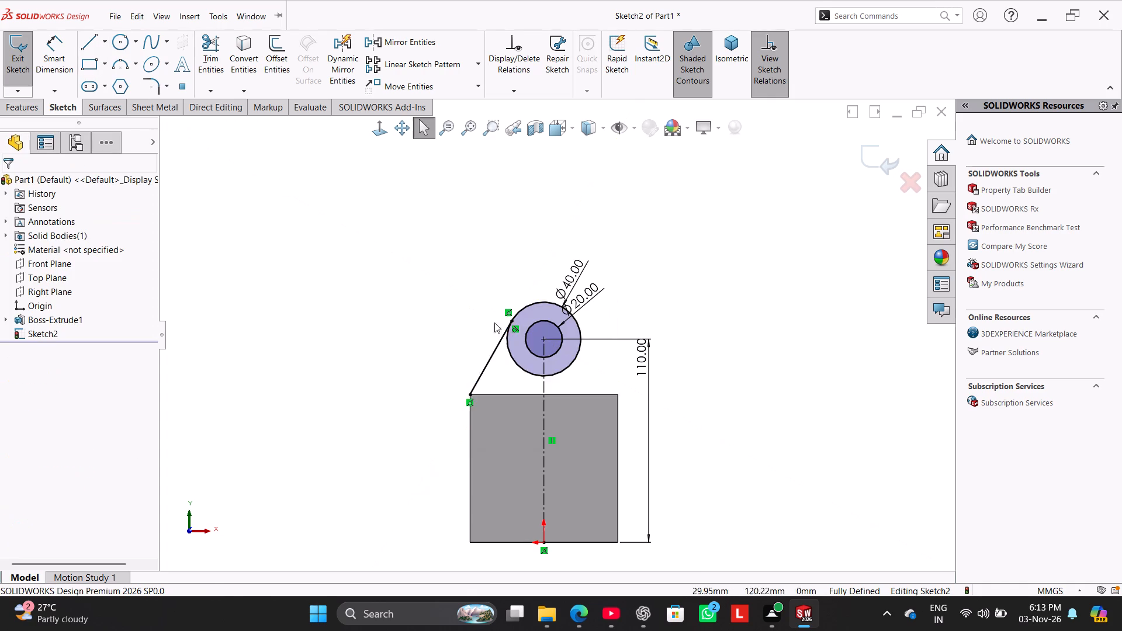
# Draw a line from the block's upper-right corner to the 40 mm circle and make the two tangent.
pyautogui.click(91, 41)
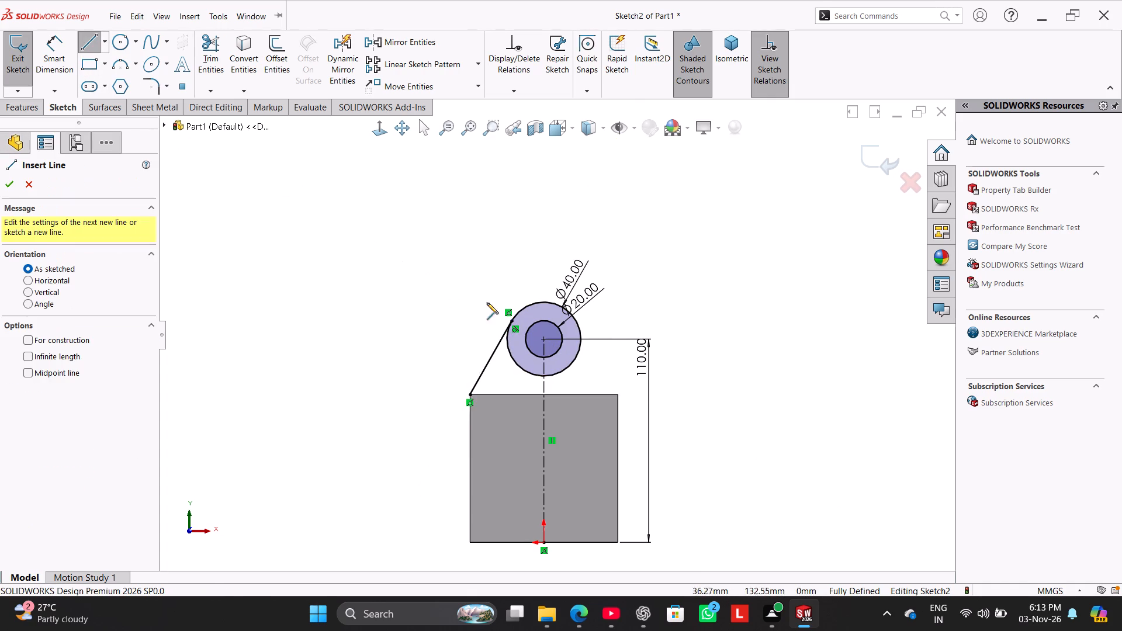
pyautogui.click(617, 393)
pyautogui.click(580, 324)
pyautogui.rightClick(456, 269)
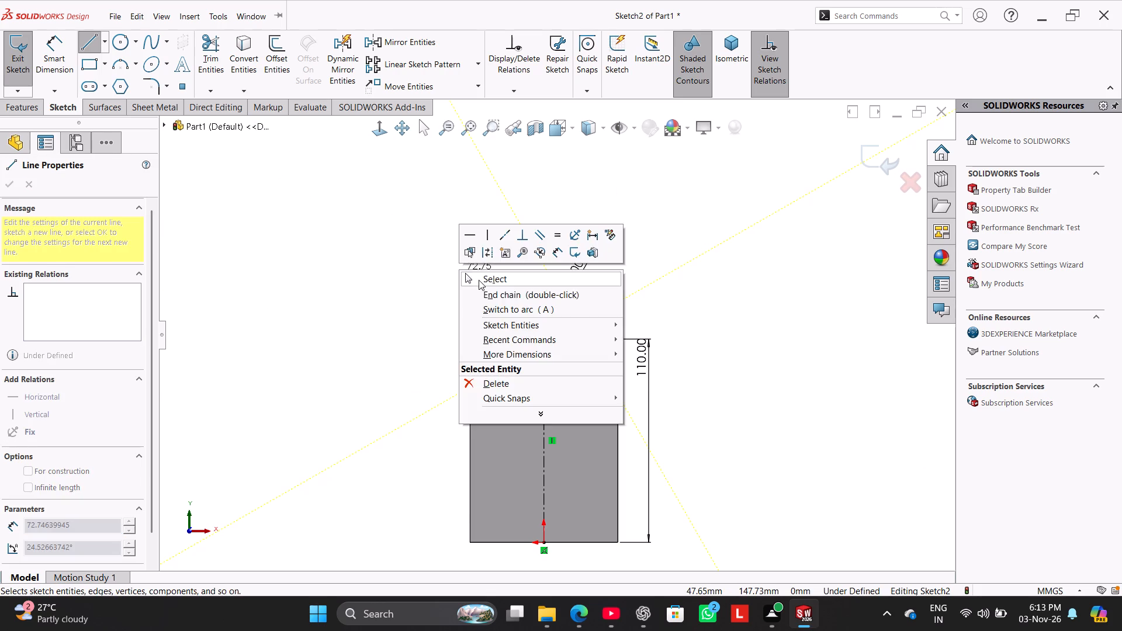
pyautogui.click(479, 280)
pyautogui.keyDown('ctrl'); pyautogui.click(593, 356); pyautogui.keyUp('ctrl')
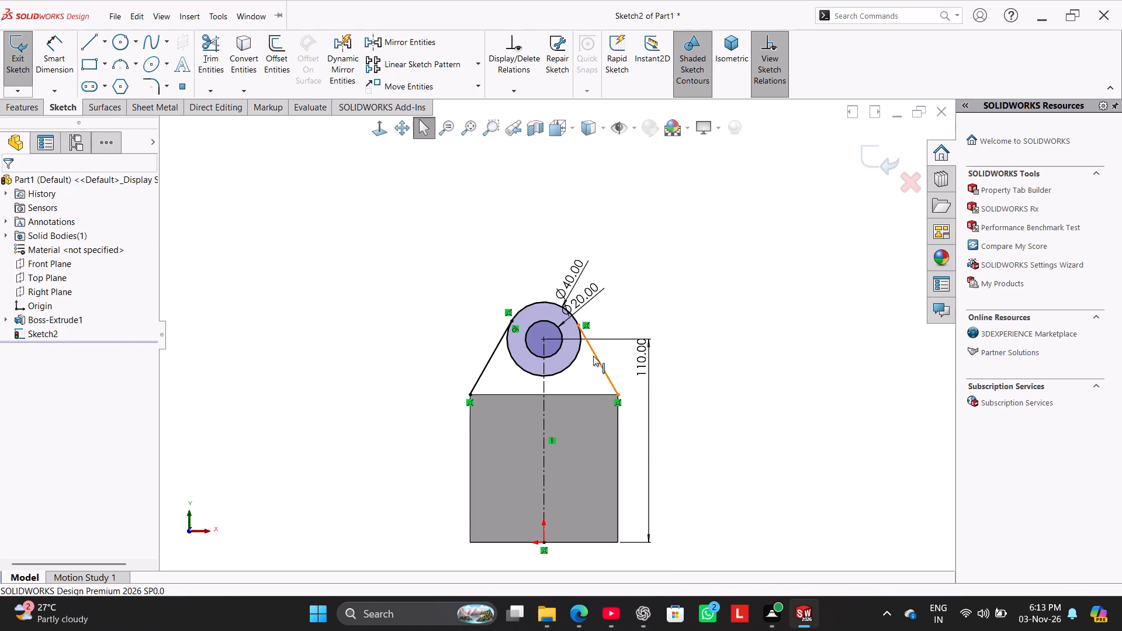
pyautogui.keyDown('ctrl'); pyautogui.click(579, 353); pyautogui.keyUp('ctrl')
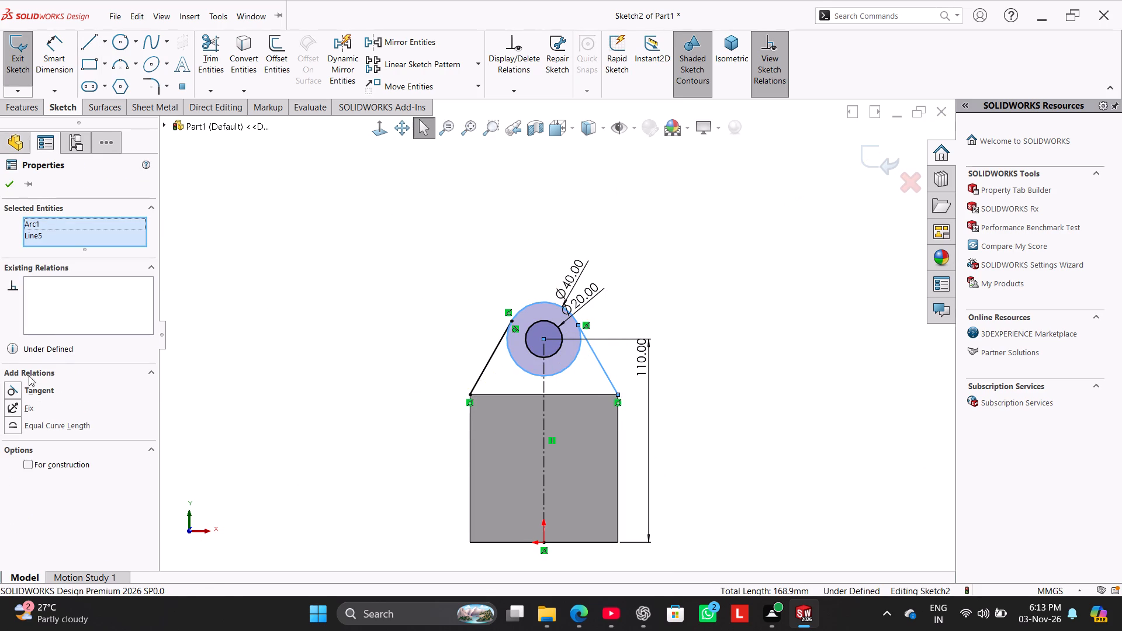
pyautogui.click(38, 386)
pyautogui.click(349, 283)
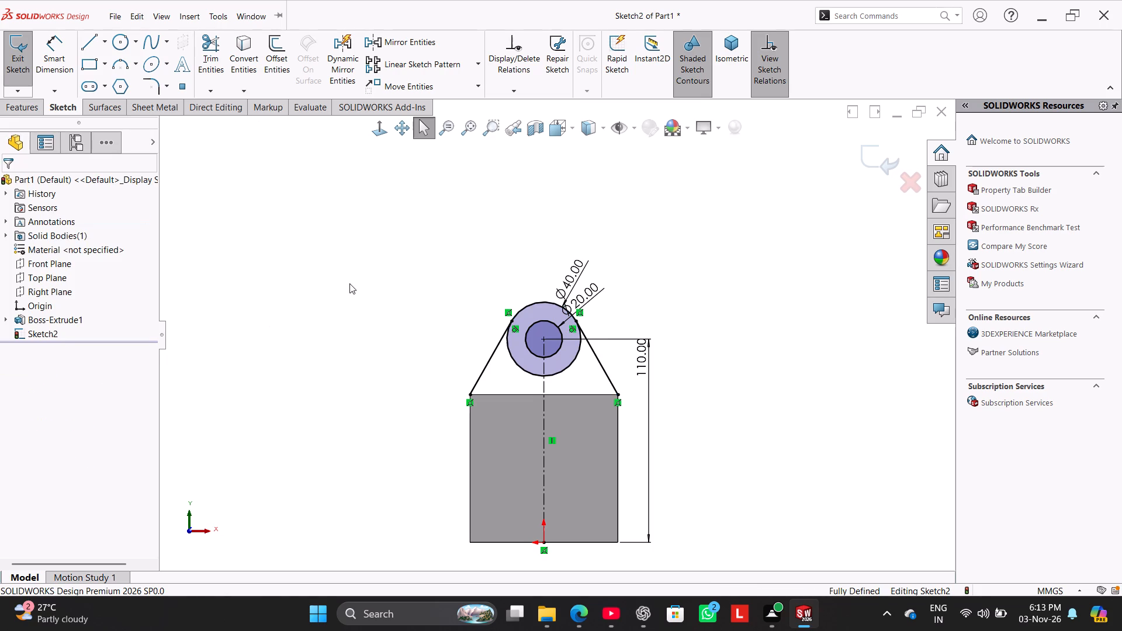
# Draw an 80 mm horizontal line along the block's top edge joining the lower ends of both slanted lines.
pyautogui.click(88, 36)
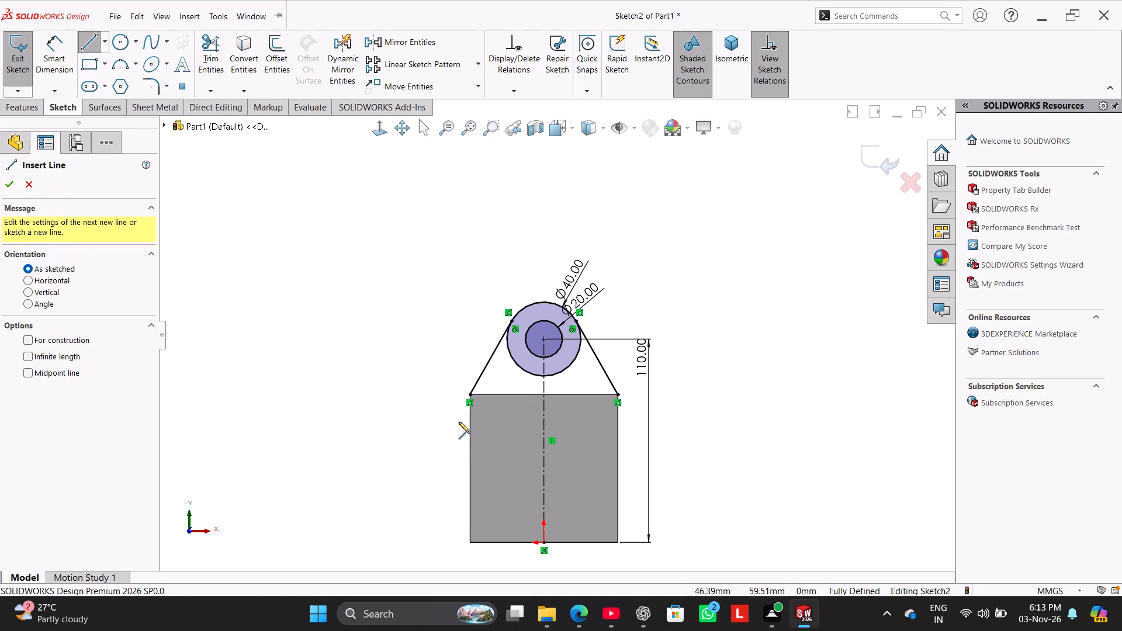
pyautogui.click(470, 394)
pyautogui.click(620, 396)
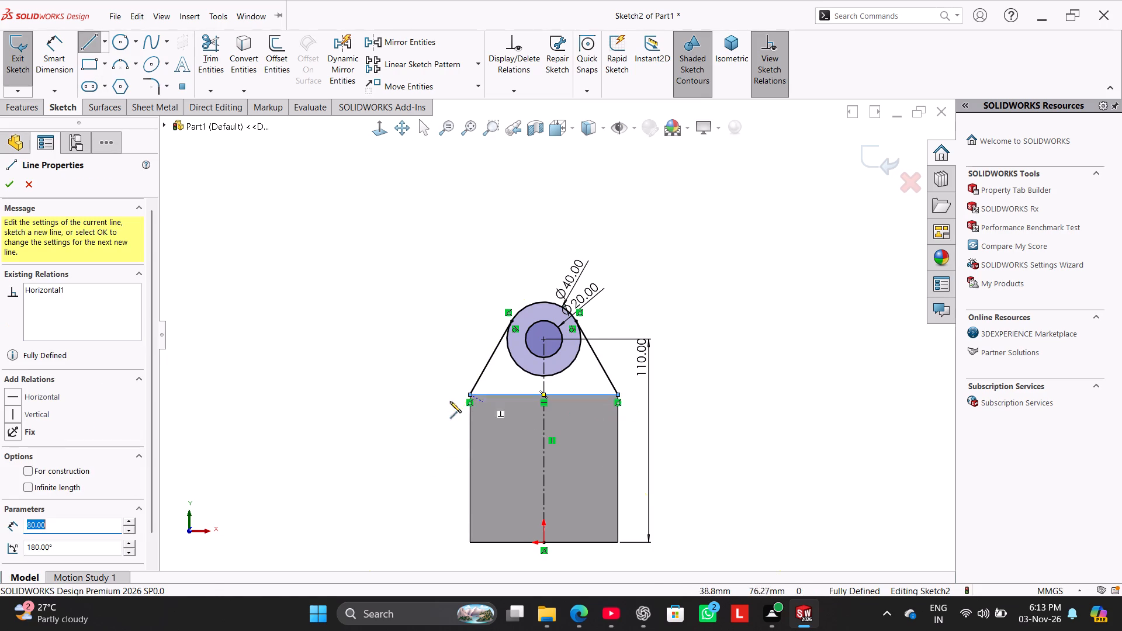
pyautogui.rightClick(389, 379)
pyautogui.click(429, 386)
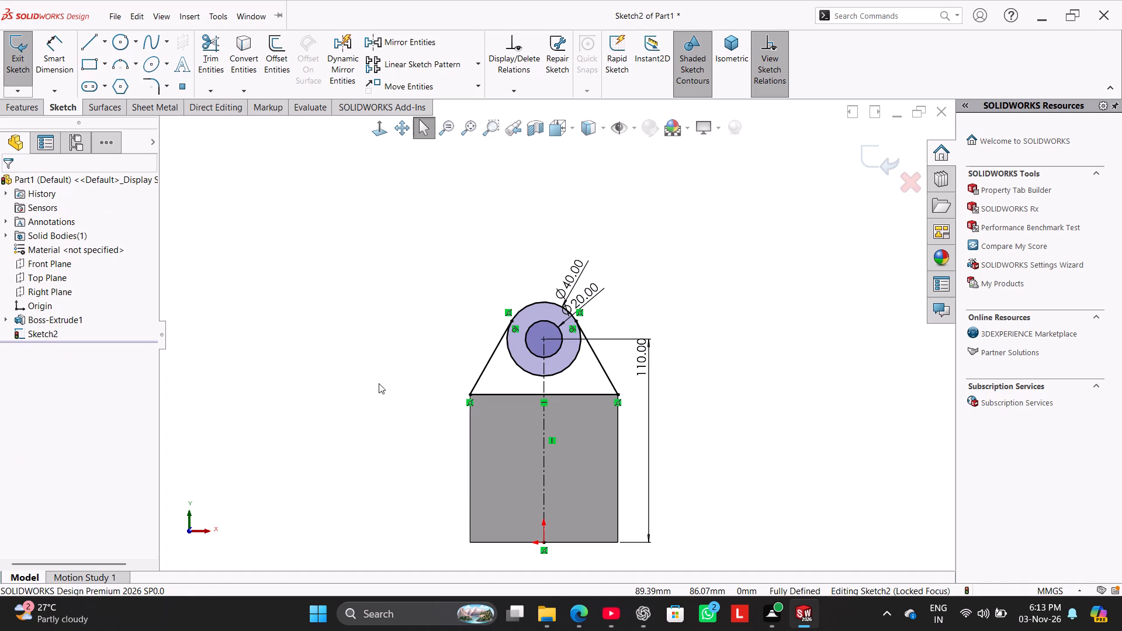
# Extrude the two lug regions outside the 40 mm circle as a 10 mm blind boss, reversed to run over the bracket's top face.
pyautogui.click(12, 103)
pyautogui.click(28, 57)
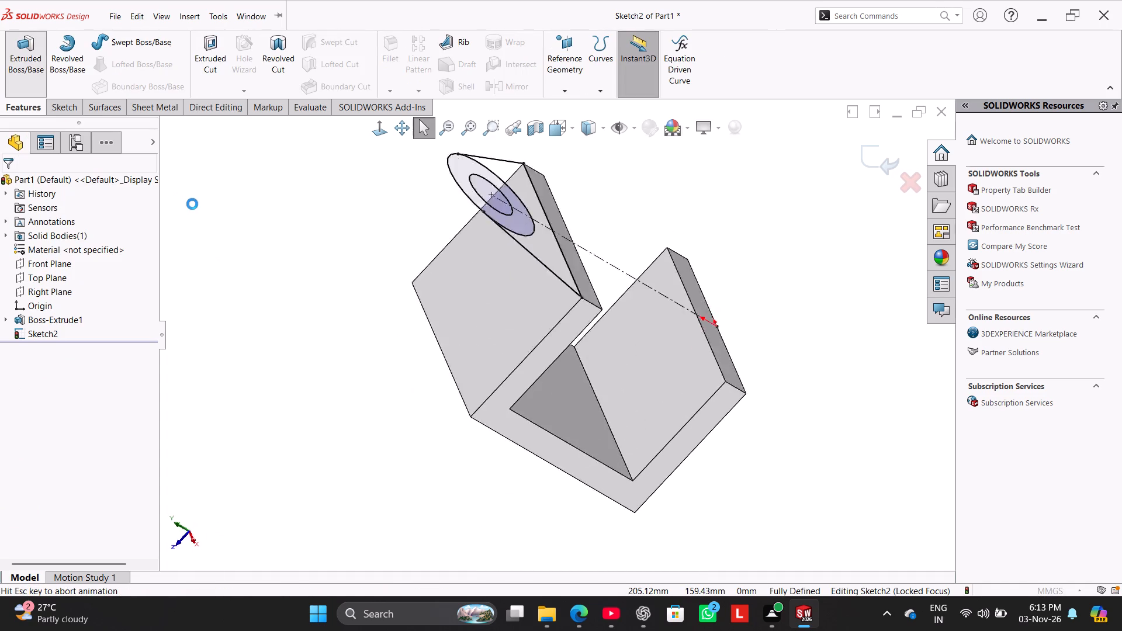
pyautogui.moveTo(230, 263); pyautogui.dragTo(321, 192, button='middle')
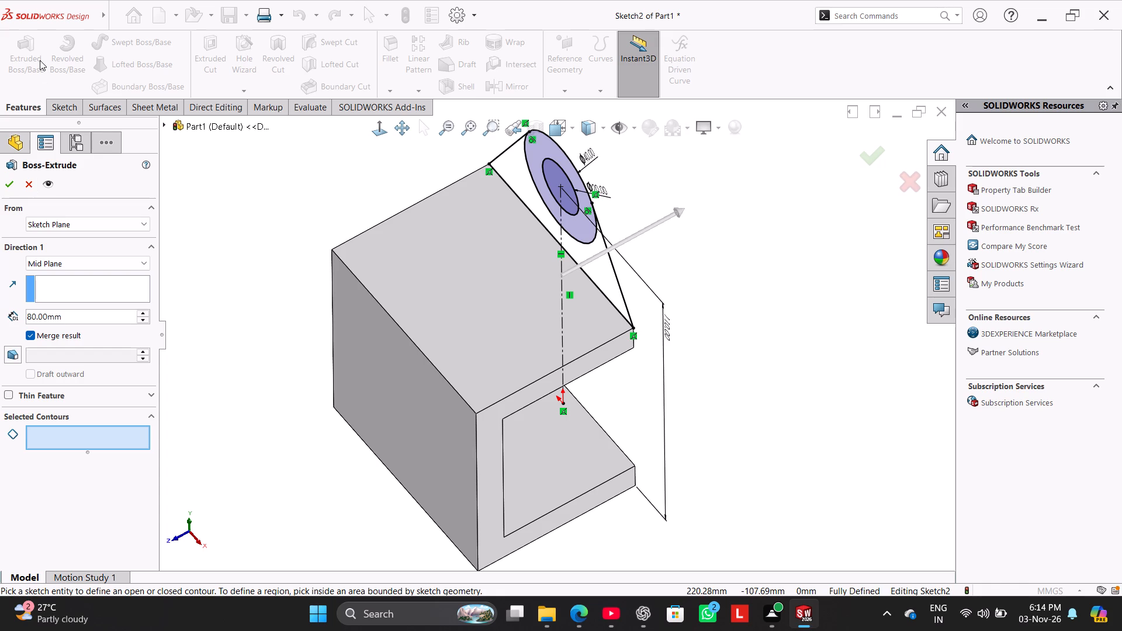
pyautogui.click(607, 283)
pyautogui.click(528, 184)
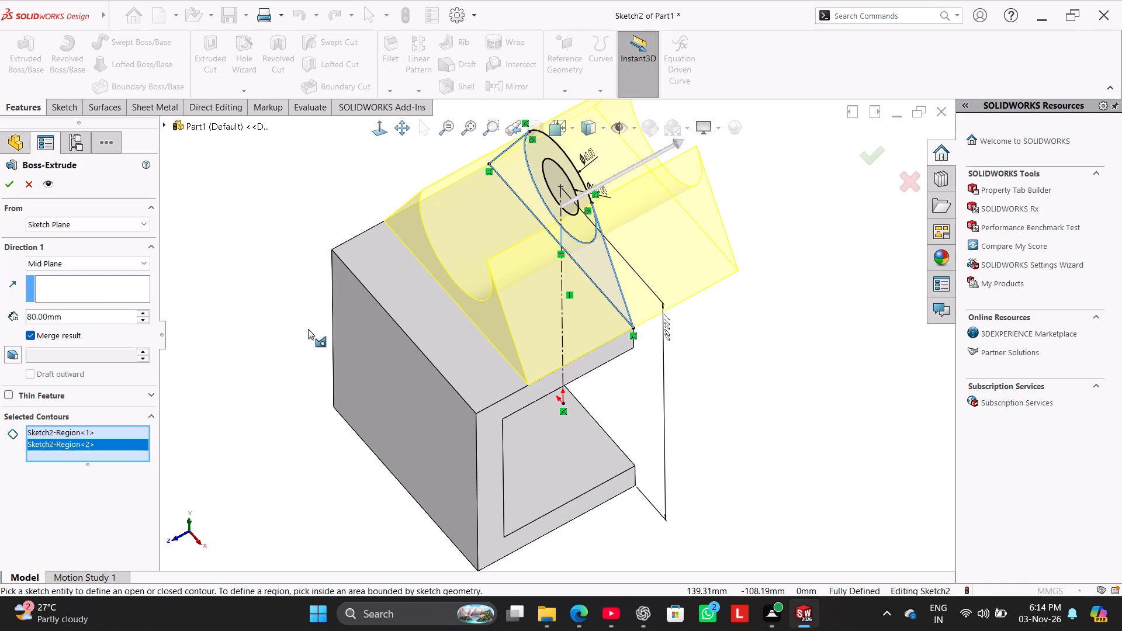
pyautogui.doubleClick(99, 313)
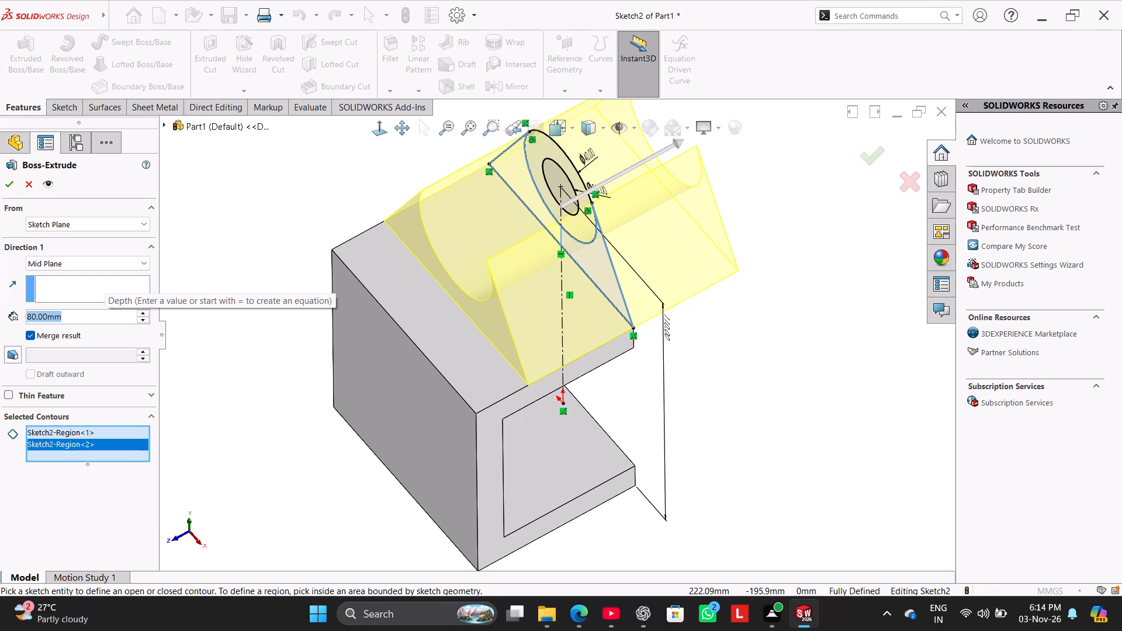
pyautogui.write('10')
pyautogui.press('Return')
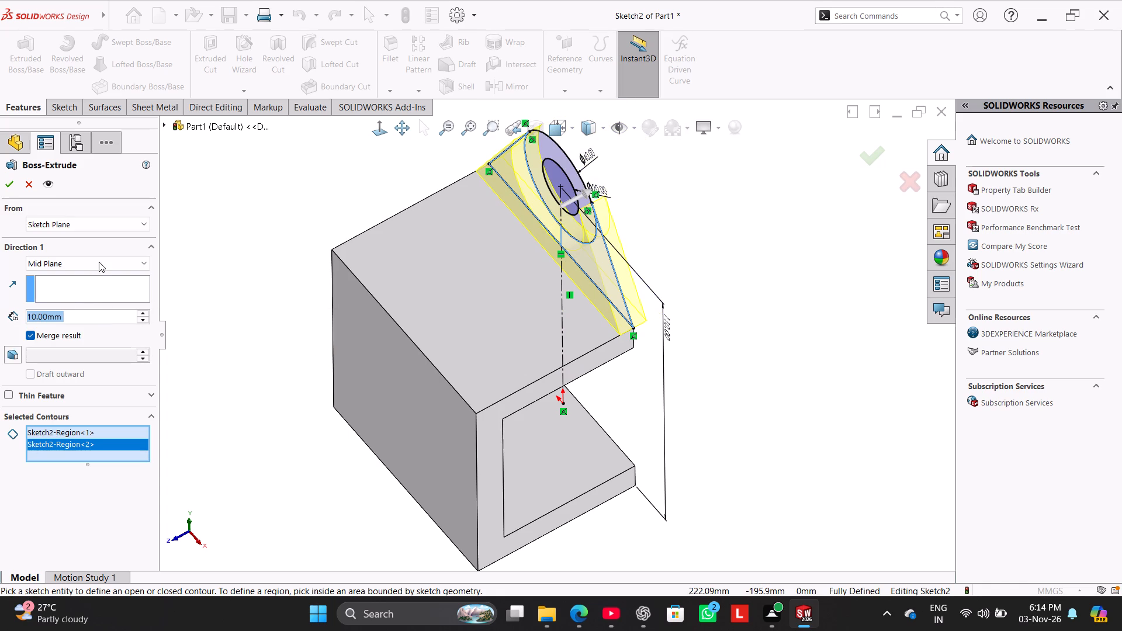
pyautogui.click(99, 262)
pyautogui.click(99, 279)
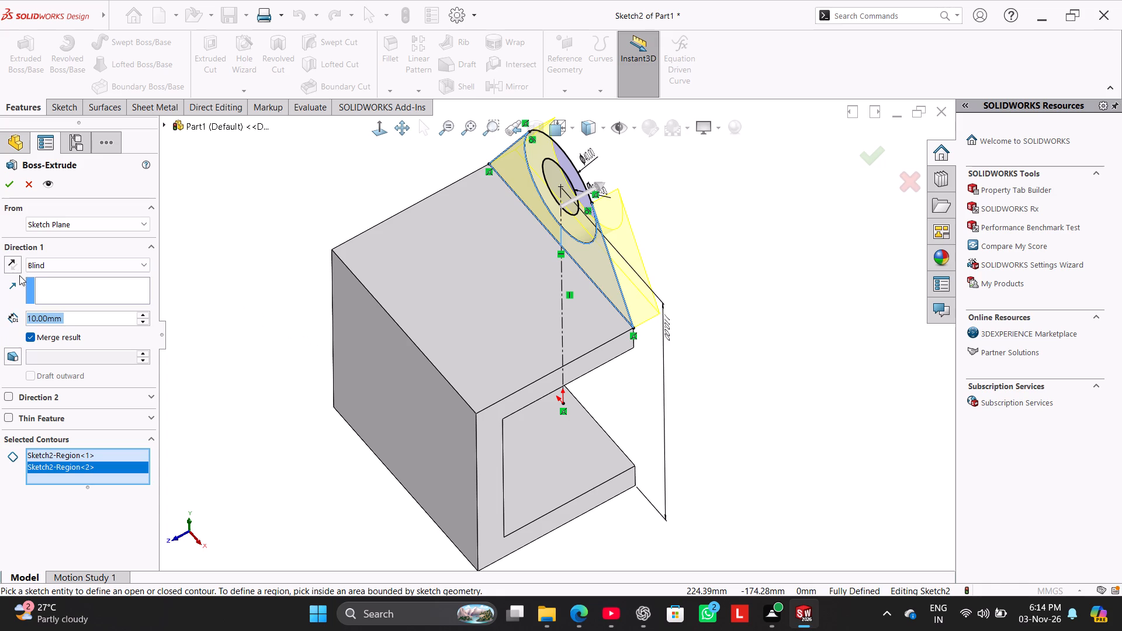
pyautogui.click(15, 264)
pyautogui.click(6, 184)
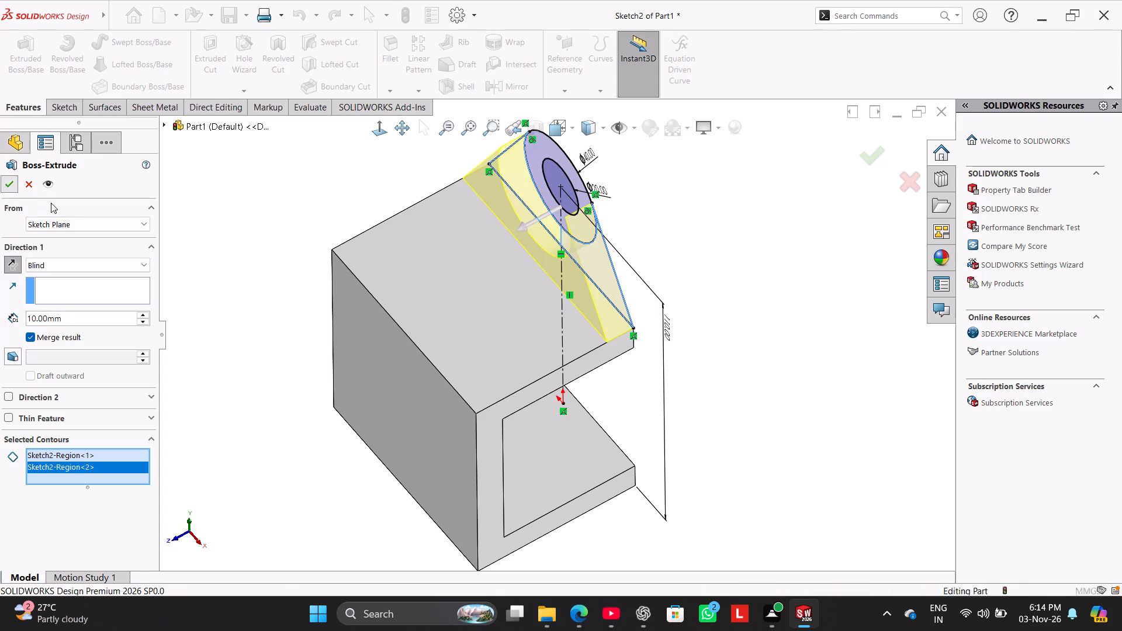
# Extrude the ring between the 40 and 20 mm circles of the same lug sketch 25 mm blind, reversed toward the bracket's front.
pyautogui.click(29, 63)
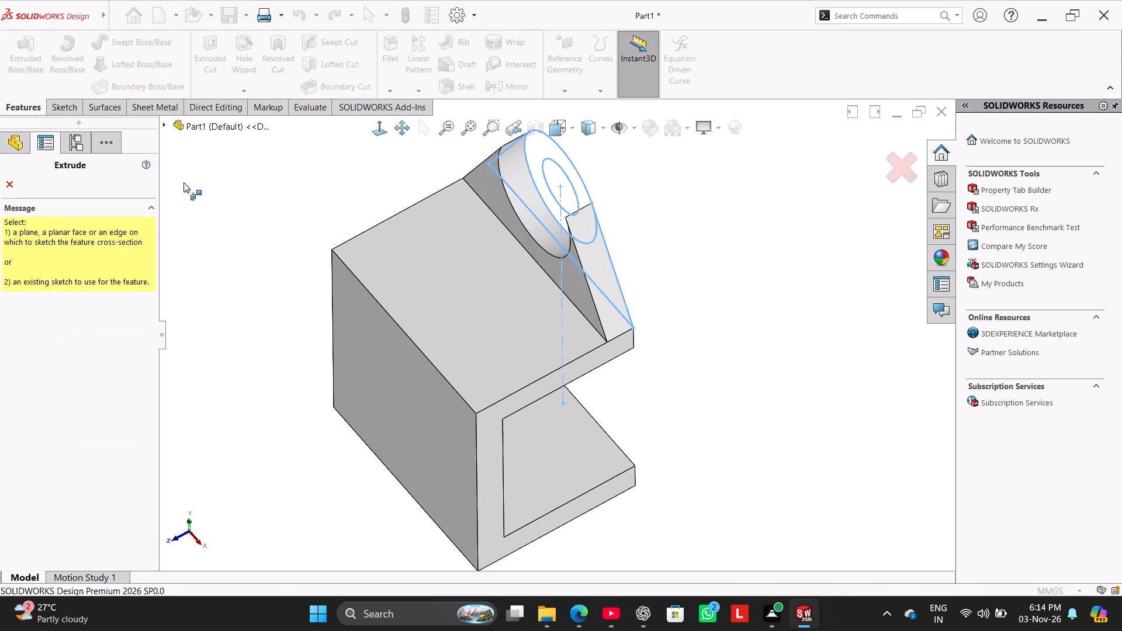
pyautogui.click(169, 122)
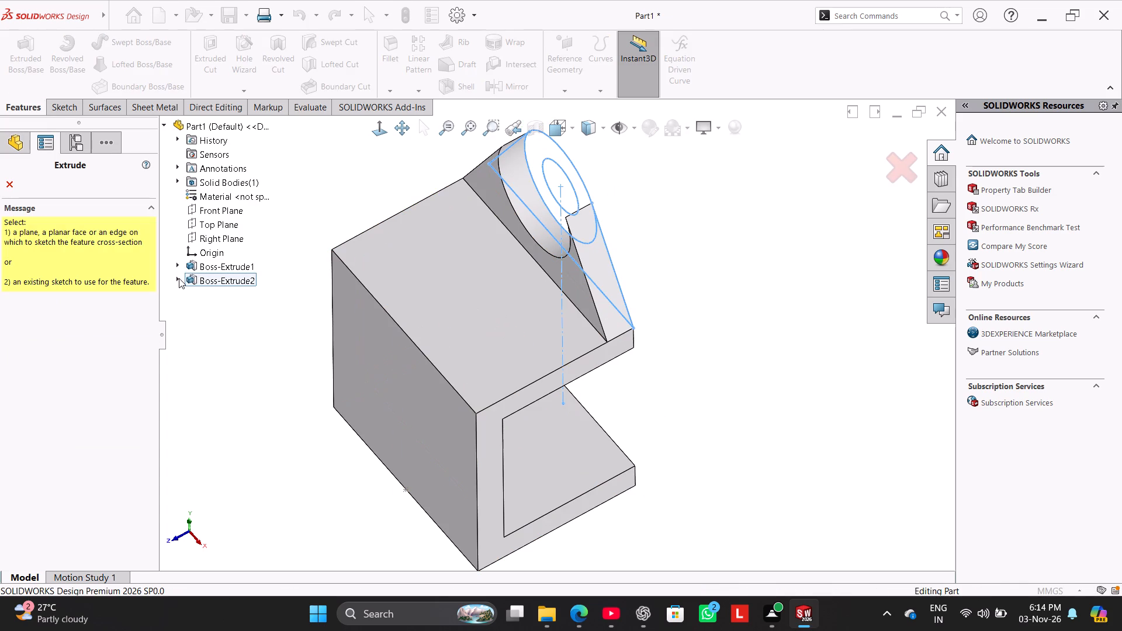
pyautogui.click(178, 279)
pyautogui.click(205, 293)
pyautogui.click(549, 151)
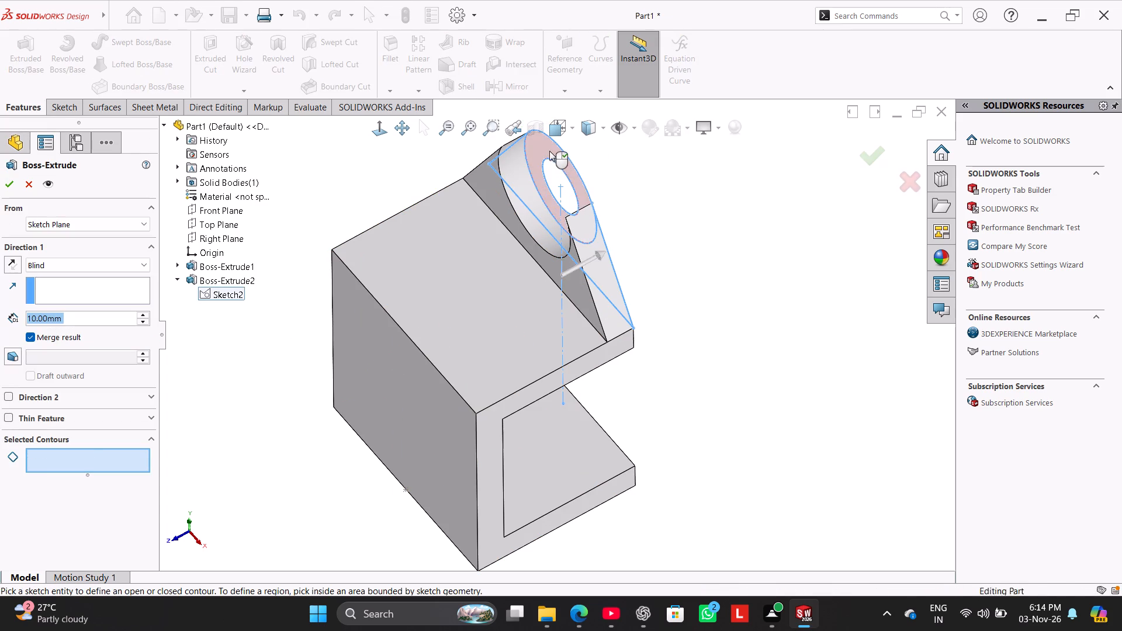
pyautogui.click(11, 265)
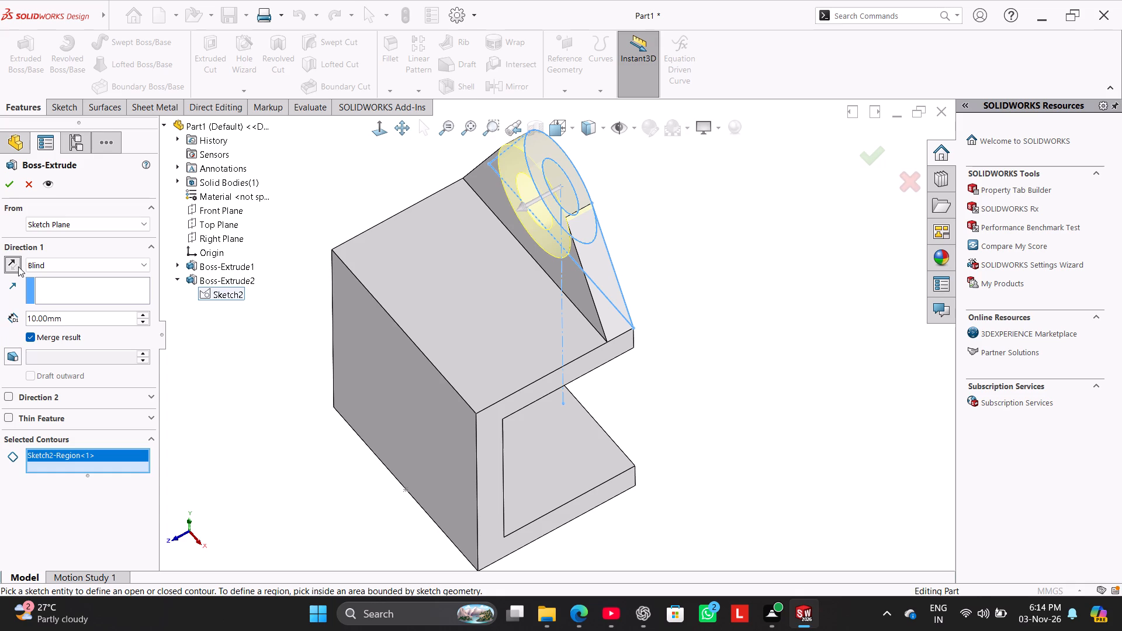
pyautogui.write('25')
pyautogui.doubleClick(76, 317)
pyautogui.write('25')
pyautogui.press('Return')
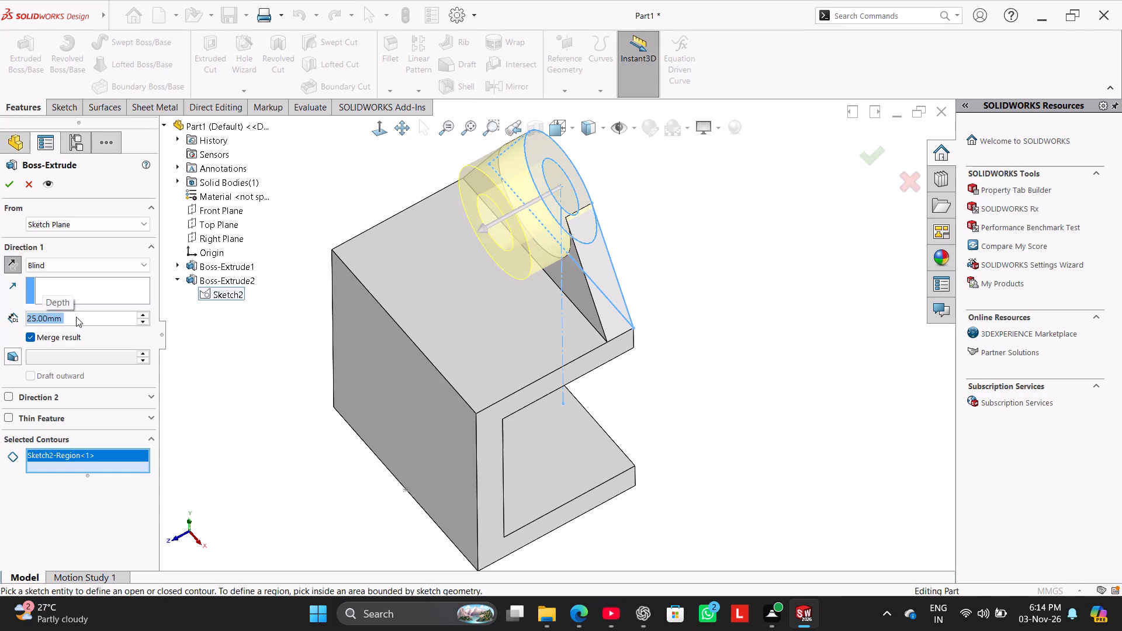
pyautogui.click(14, 187)
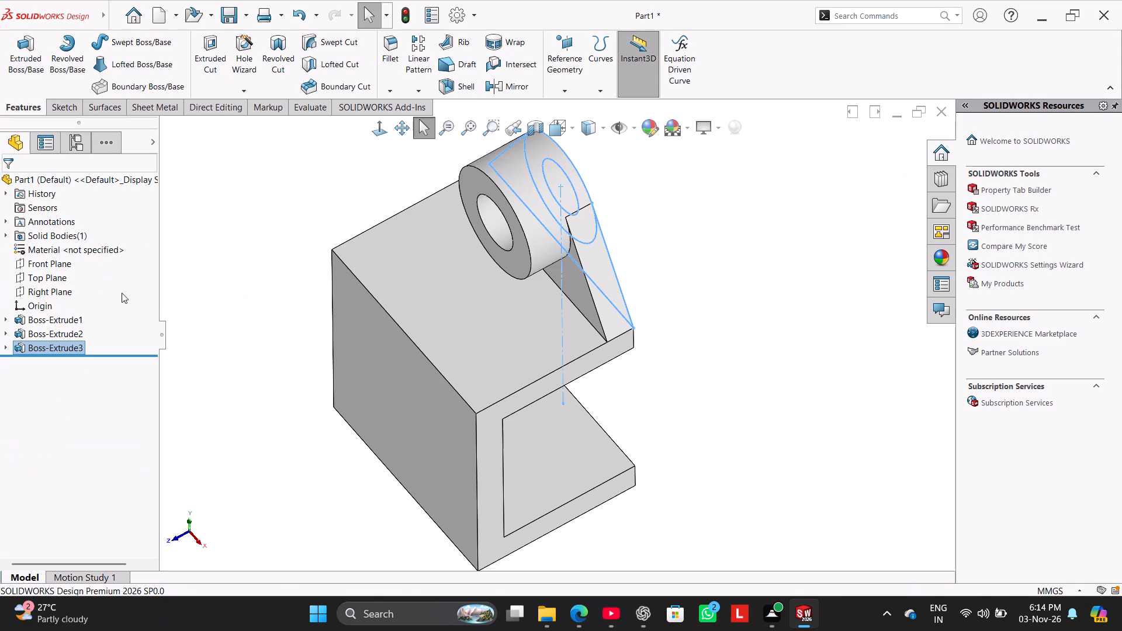
pyautogui.click(175, 321)
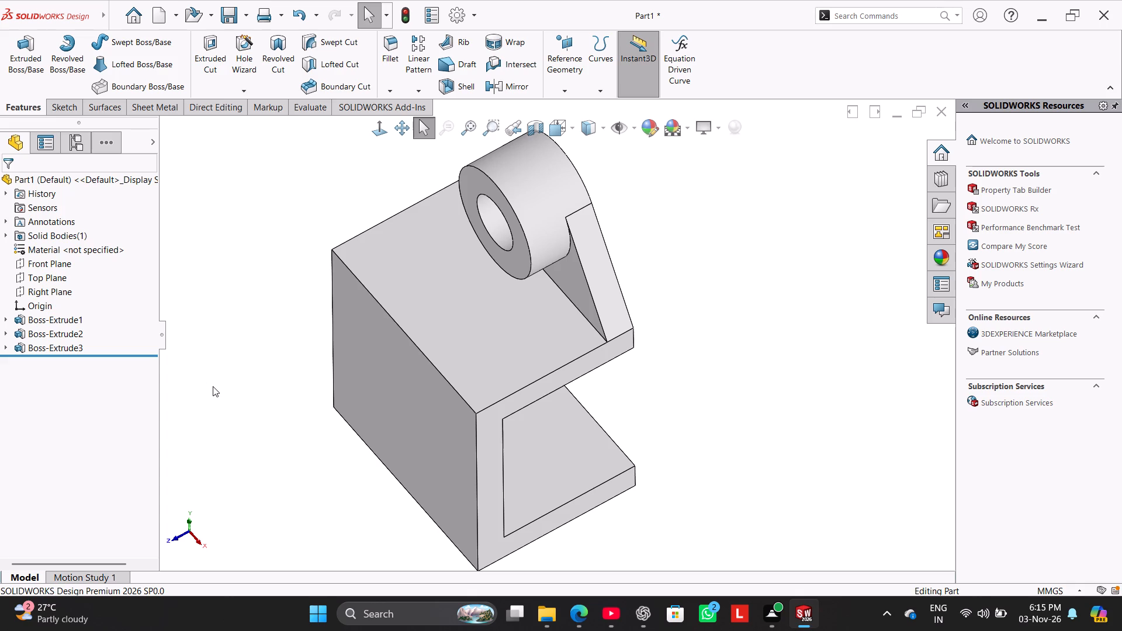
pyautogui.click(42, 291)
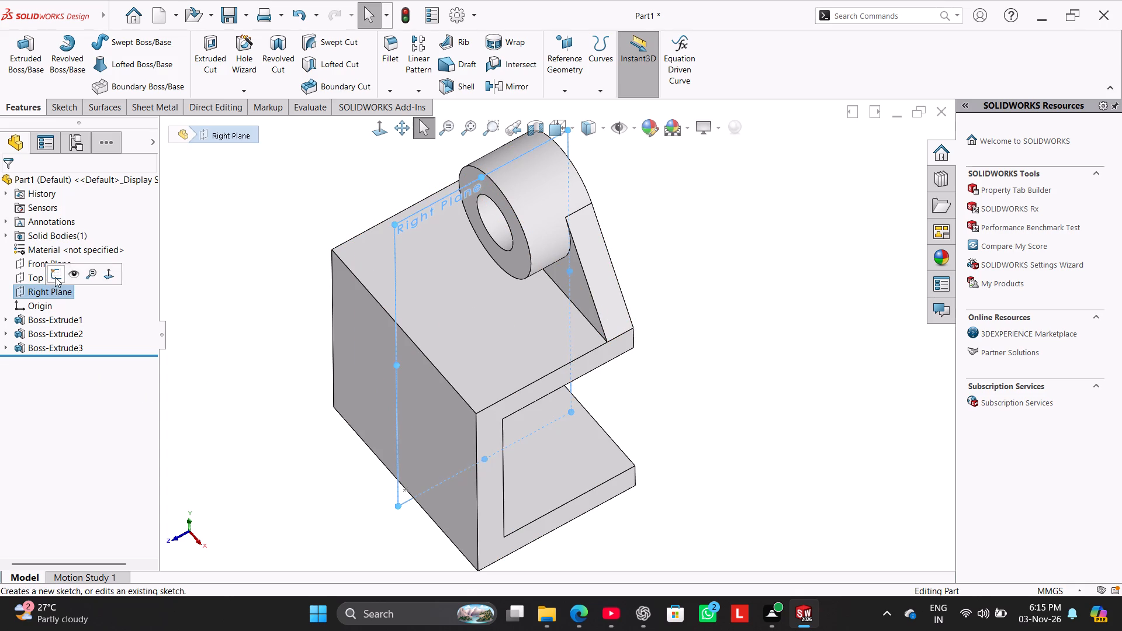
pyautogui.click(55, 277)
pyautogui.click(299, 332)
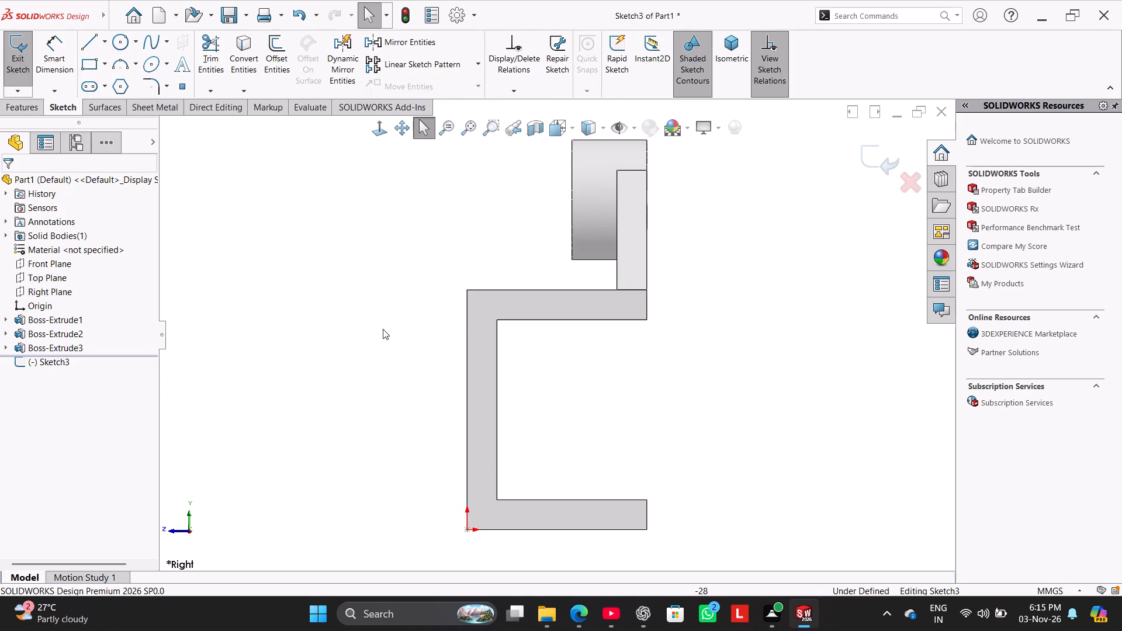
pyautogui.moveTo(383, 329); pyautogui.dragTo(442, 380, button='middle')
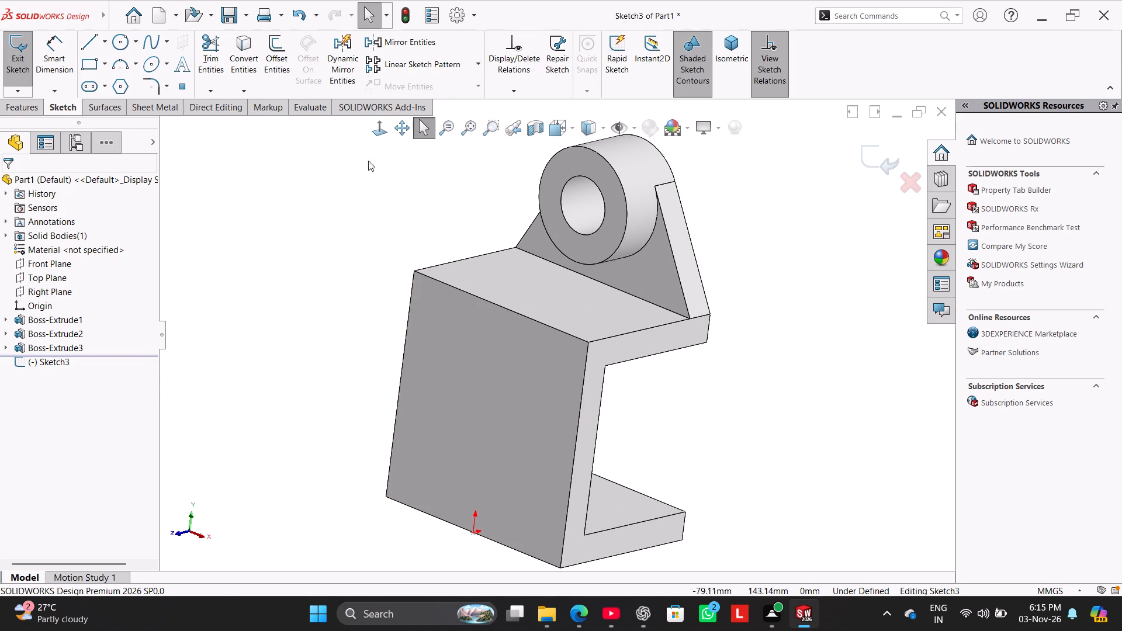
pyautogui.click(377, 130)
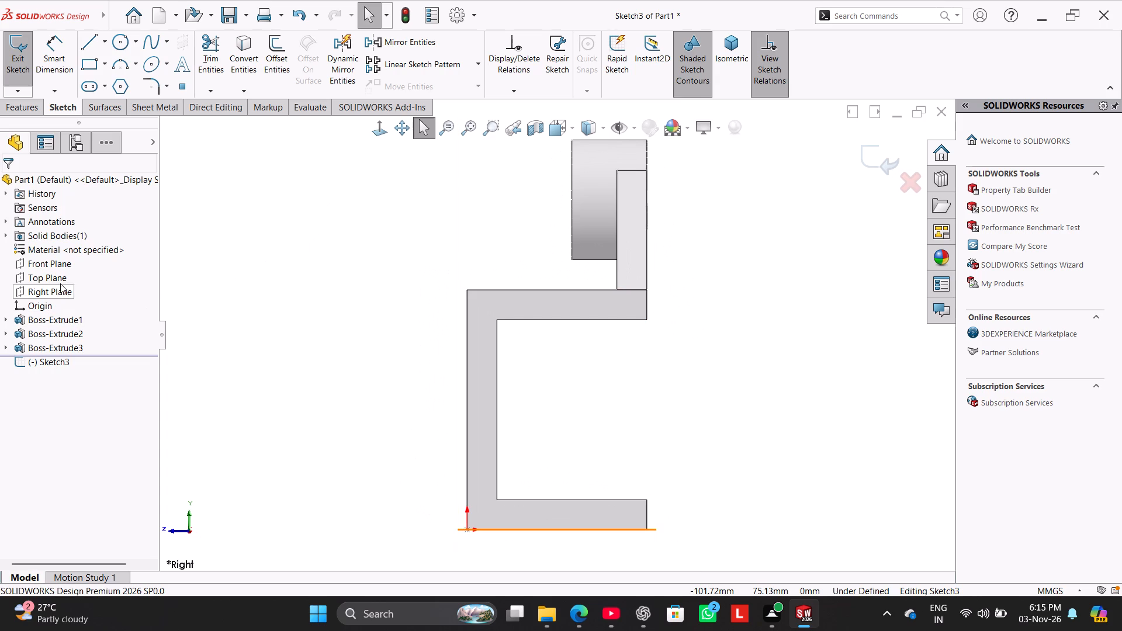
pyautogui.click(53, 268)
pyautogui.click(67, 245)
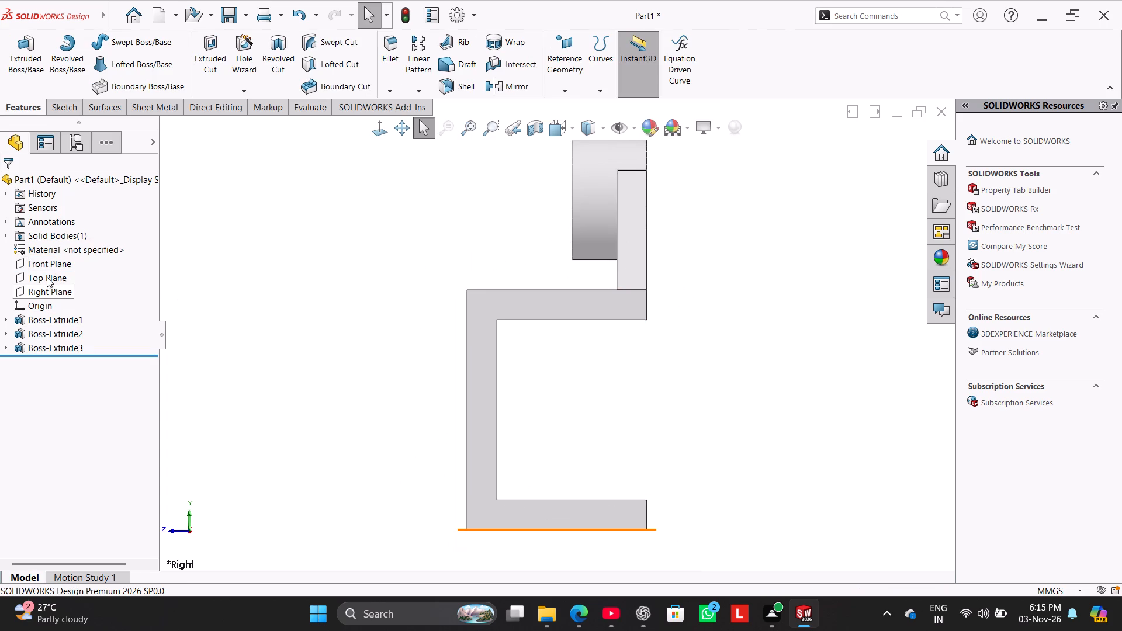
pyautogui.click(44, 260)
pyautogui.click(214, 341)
# Start a sketch on the large flat front face of the C-shaped bracket.
pyautogui.moveTo(257, 363); pyautogui.dragTo(350, 434, button='middle')
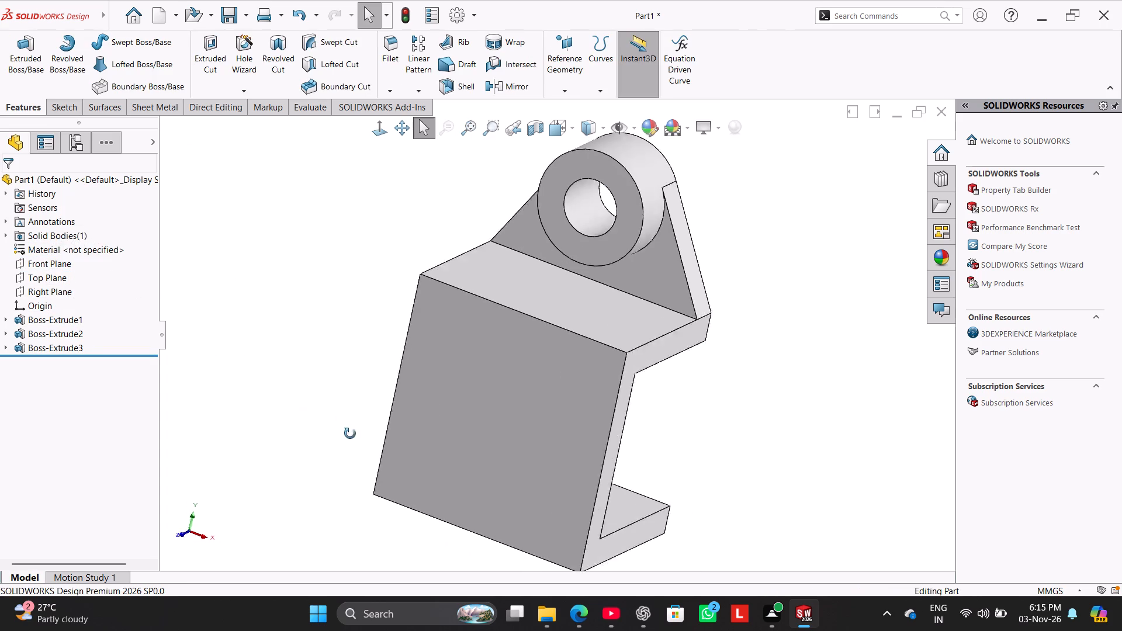
pyautogui.moveTo(350, 434); pyautogui.dragTo(352, 434, button='middle')
pyautogui.rightClick(468, 402)
pyautogui.click(498, 340)
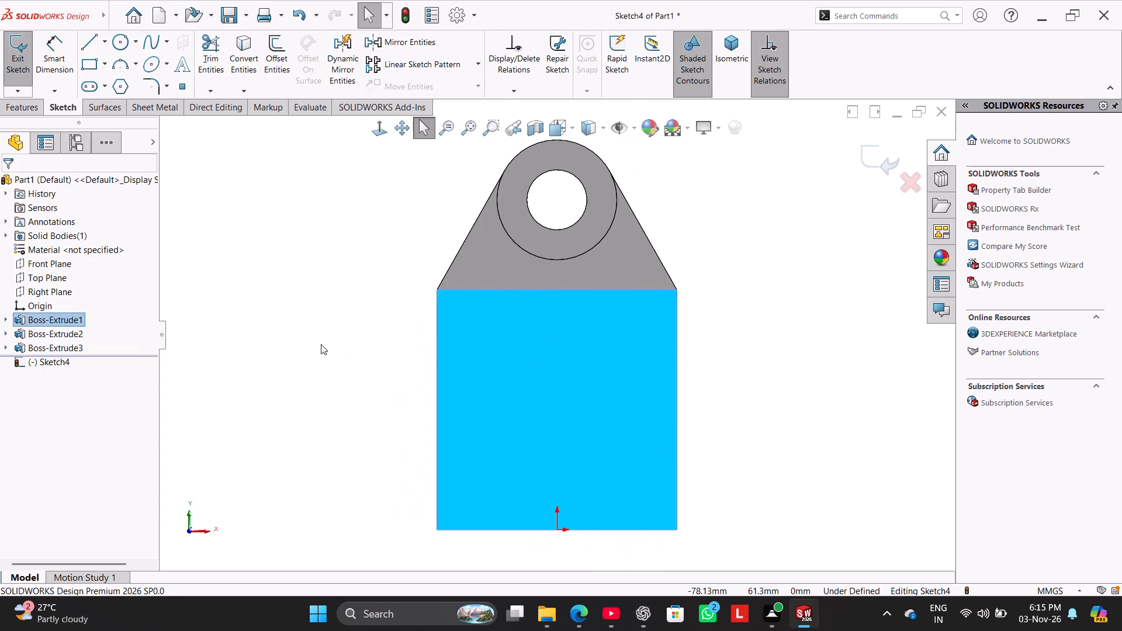
pyautogui.click(321, 344)
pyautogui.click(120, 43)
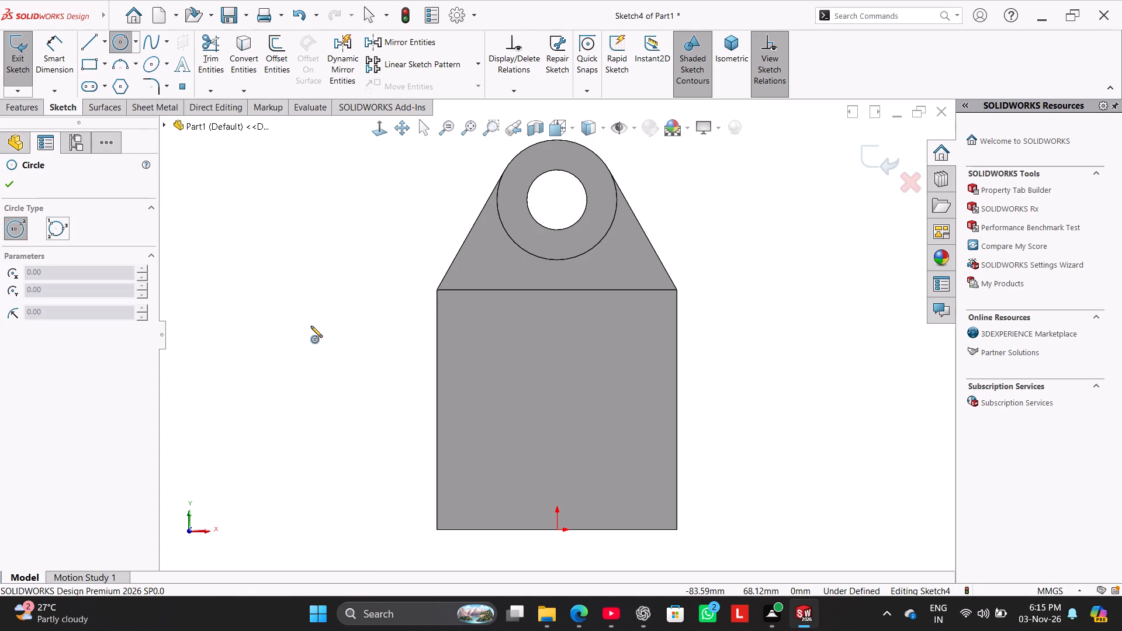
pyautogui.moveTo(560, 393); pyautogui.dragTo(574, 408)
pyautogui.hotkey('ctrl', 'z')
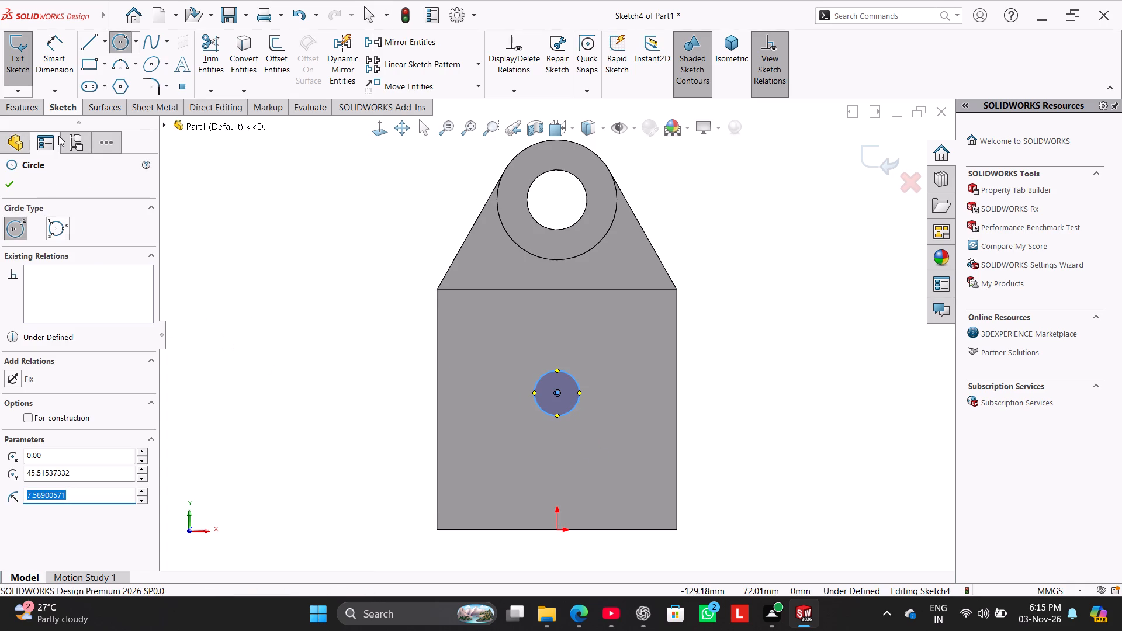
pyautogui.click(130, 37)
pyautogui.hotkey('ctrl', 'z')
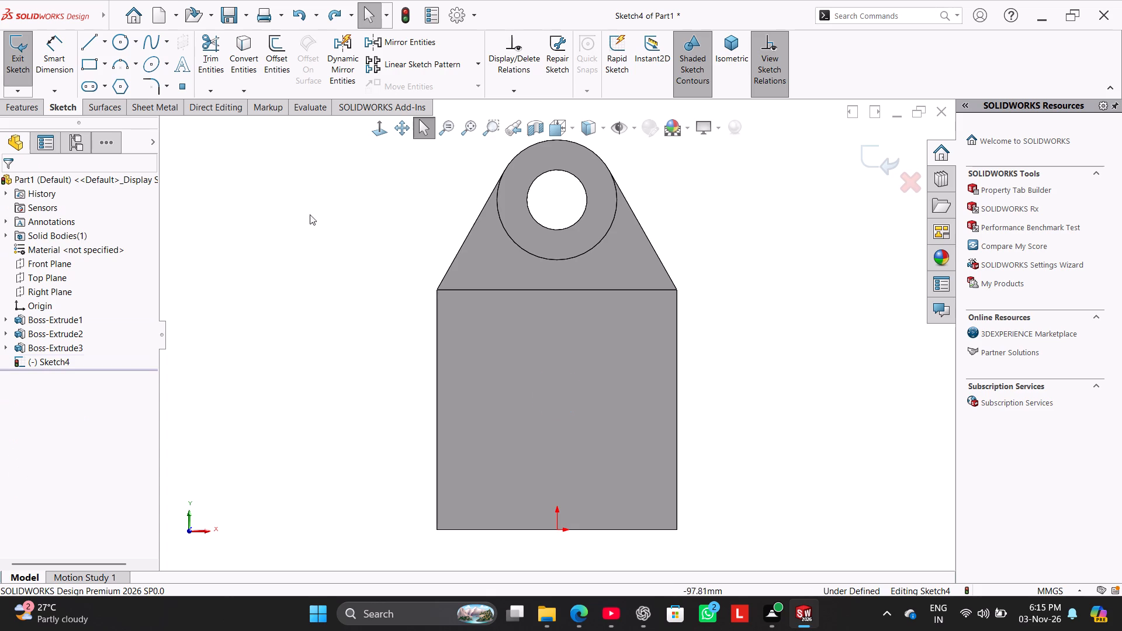
# Sketch two concentric circles about 46 and 20 mm in diameter on the front face, centred about 48 mm directly above the origin.
pyautogui.click(121, 47)
pyautogui.click(555, 386)
pyautogui.click(582, 450)
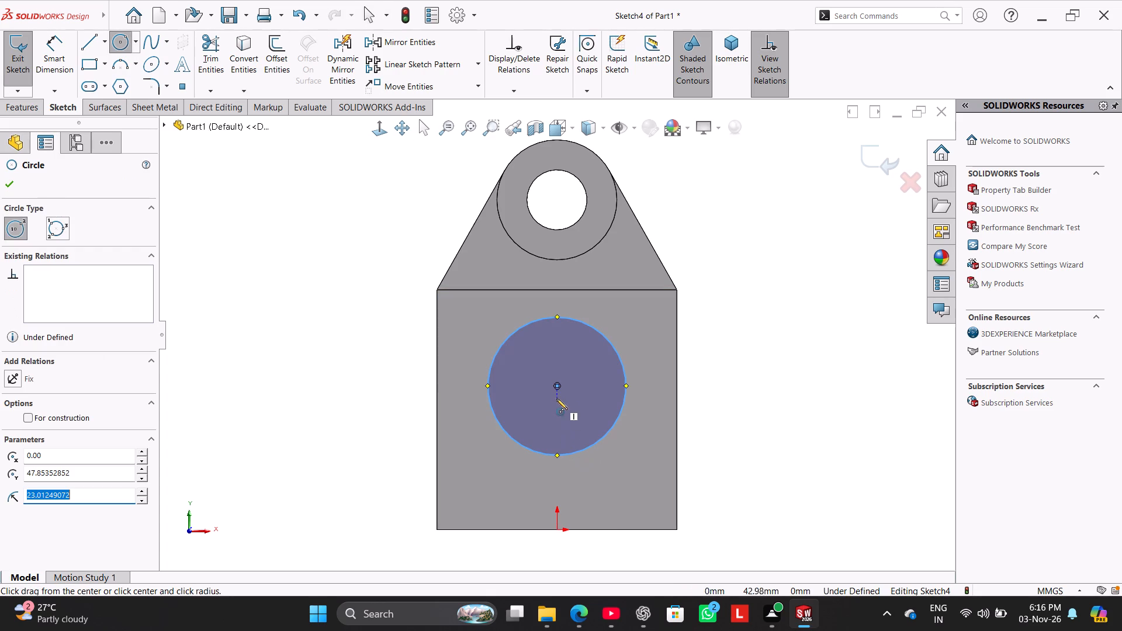
pyautogui.click(556, 387)
pyautogui.click(566, 415)
pyautogui.rightClick(367, 297)
pyautogui.click(382, 306)
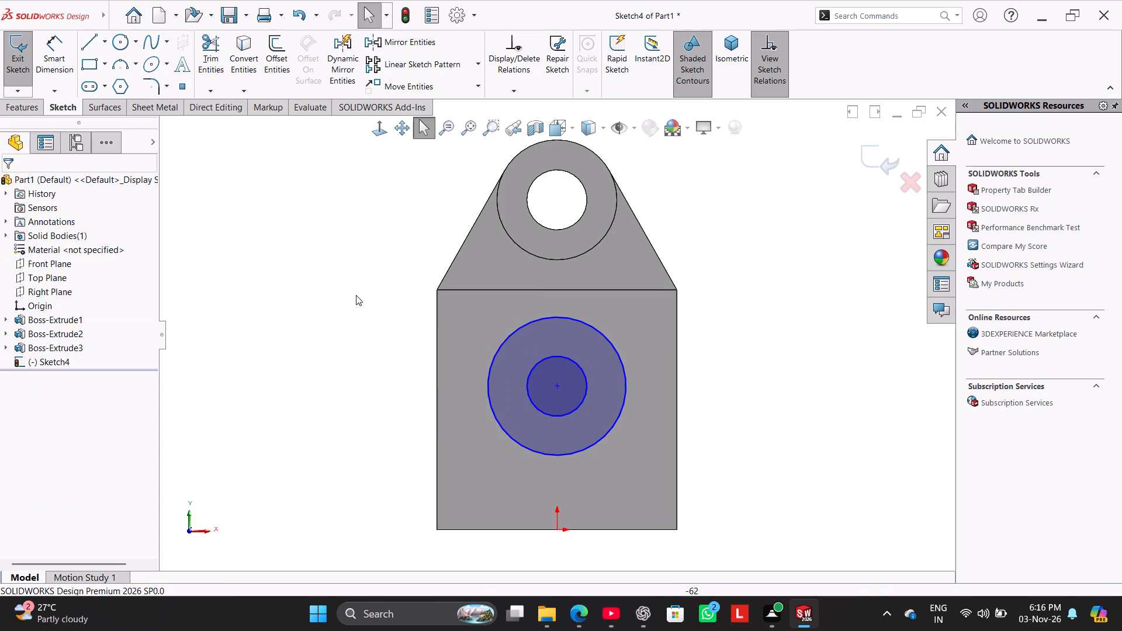
# Dimension the outer circle's diameter as 30 mm.
pyautogui.click(53, 62)
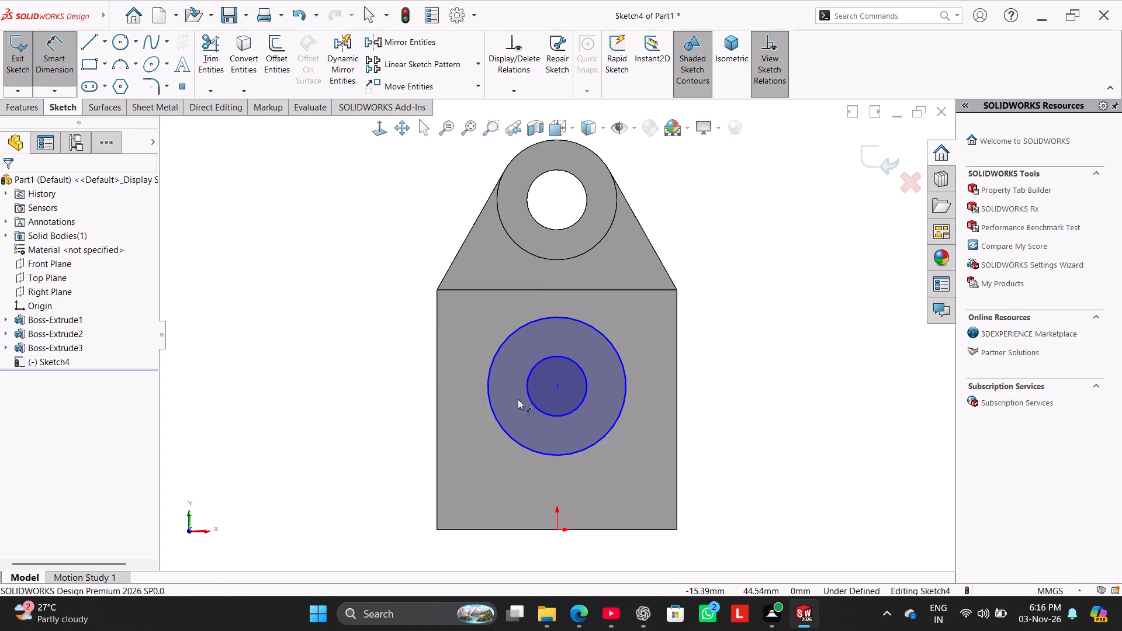
pyautogui.click(490, 371)
pyautogui.click(347, 262)
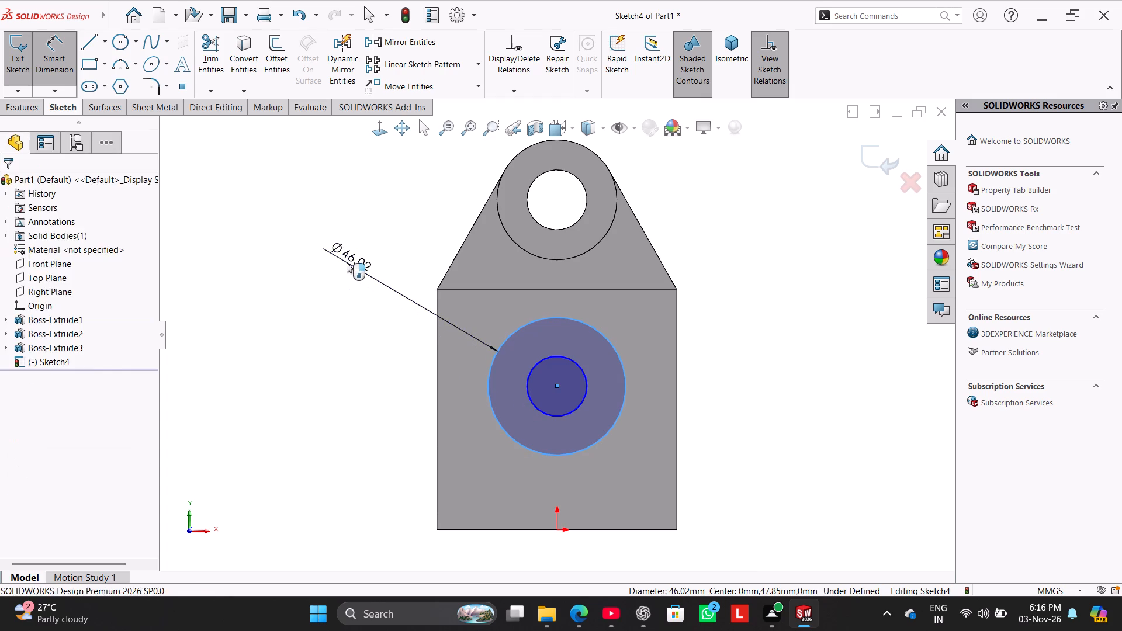
pyautogui.write('30')
pyautogui.press('Return')
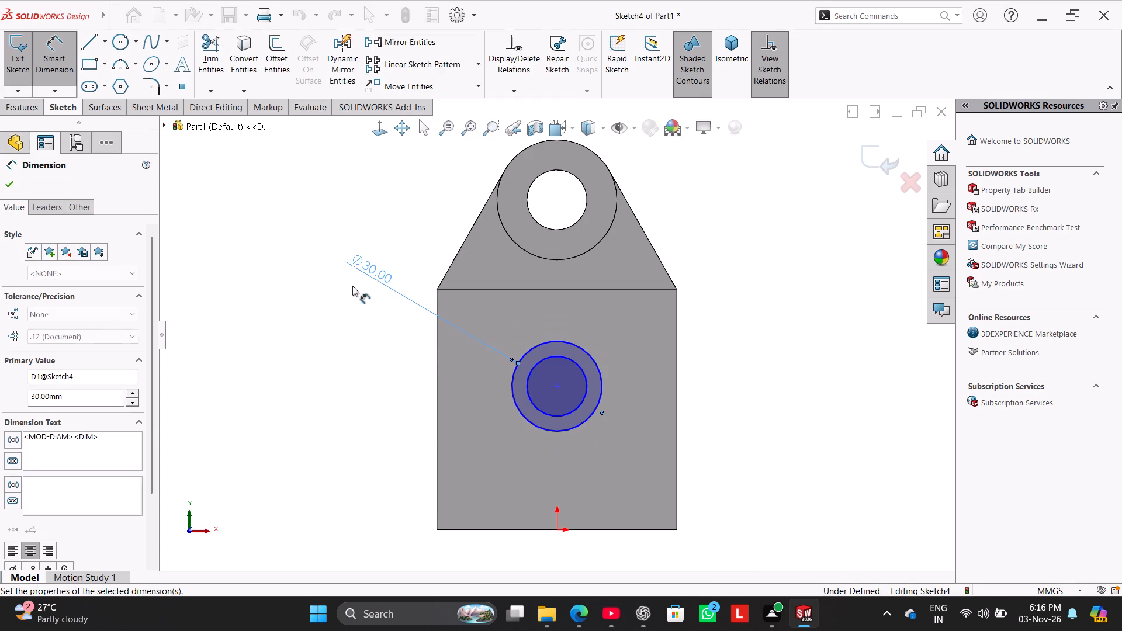
# Dimension the inner circle's diameter as 50 mm.
pyautogui.click(529, 370)
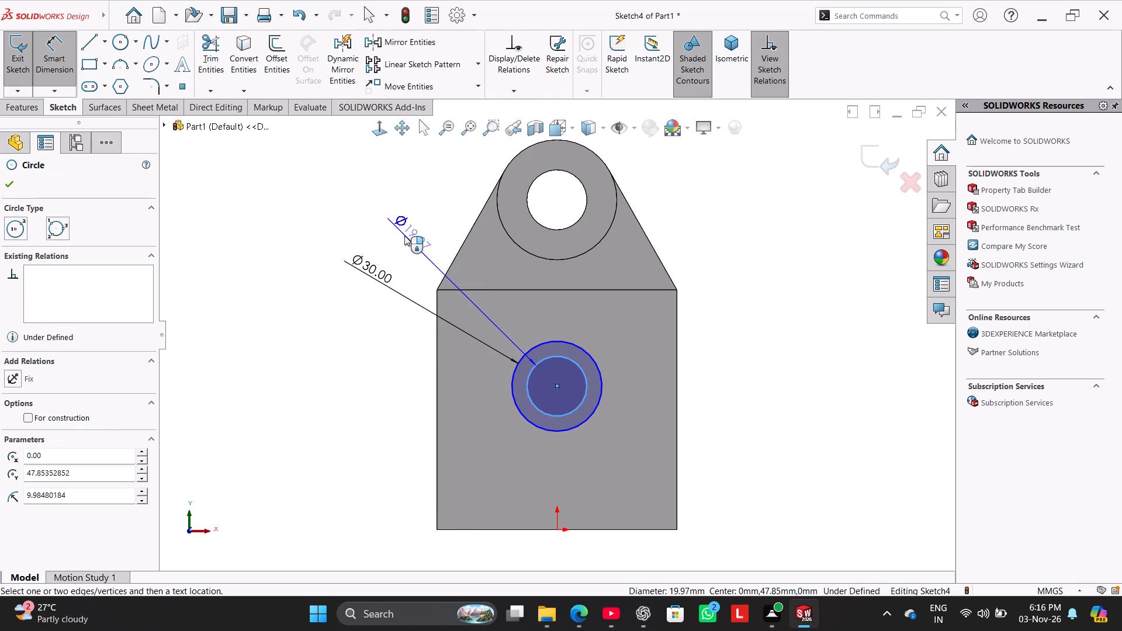
pyautogui.click(397, 230)
pyautogui.write('50')
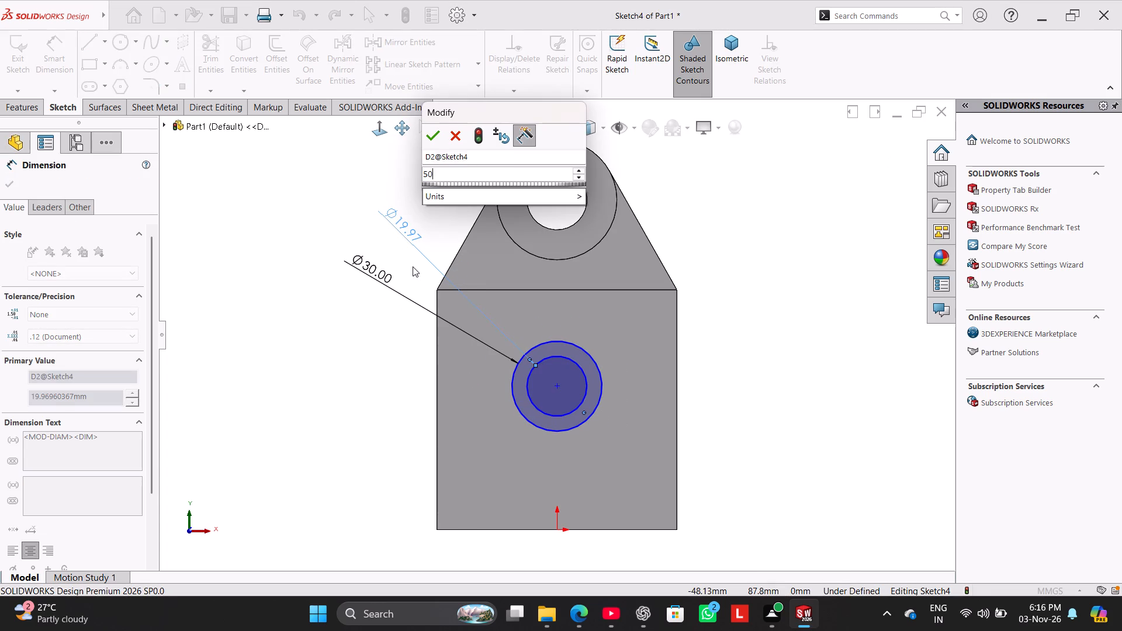
pyautogui.press('Return')
pyautogui.rightClick(304, 379)
pyautogui.click(350, 415)
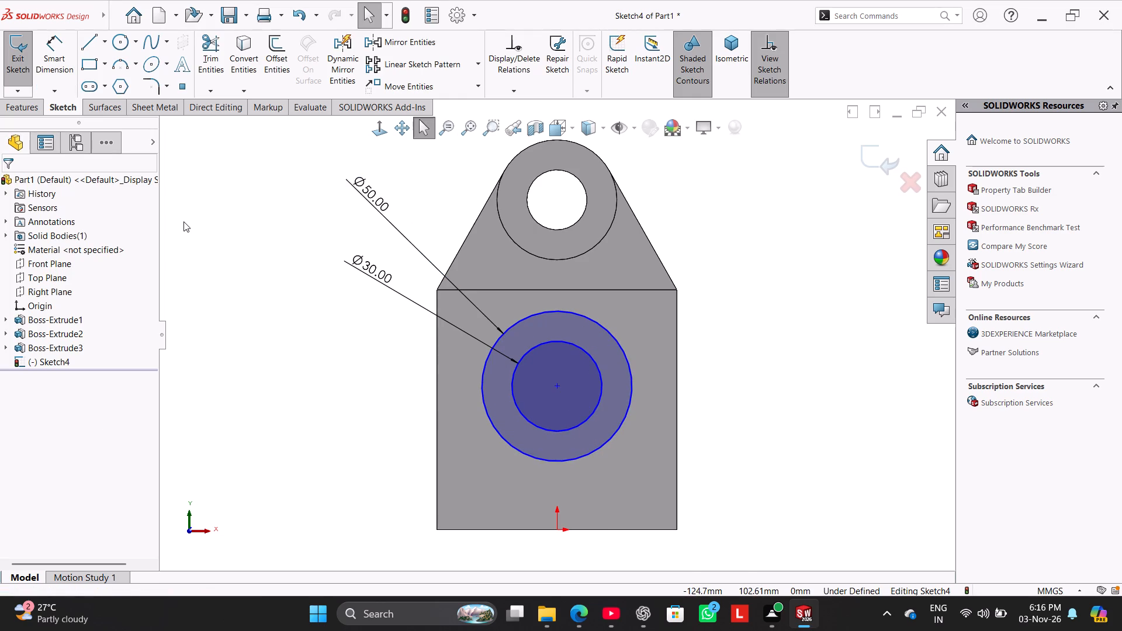
# Sketch a vertical centreline from the origin to the shared centre of the two circles.
pyautogui.click(102, 43)
pyautogui.click(106, 77)
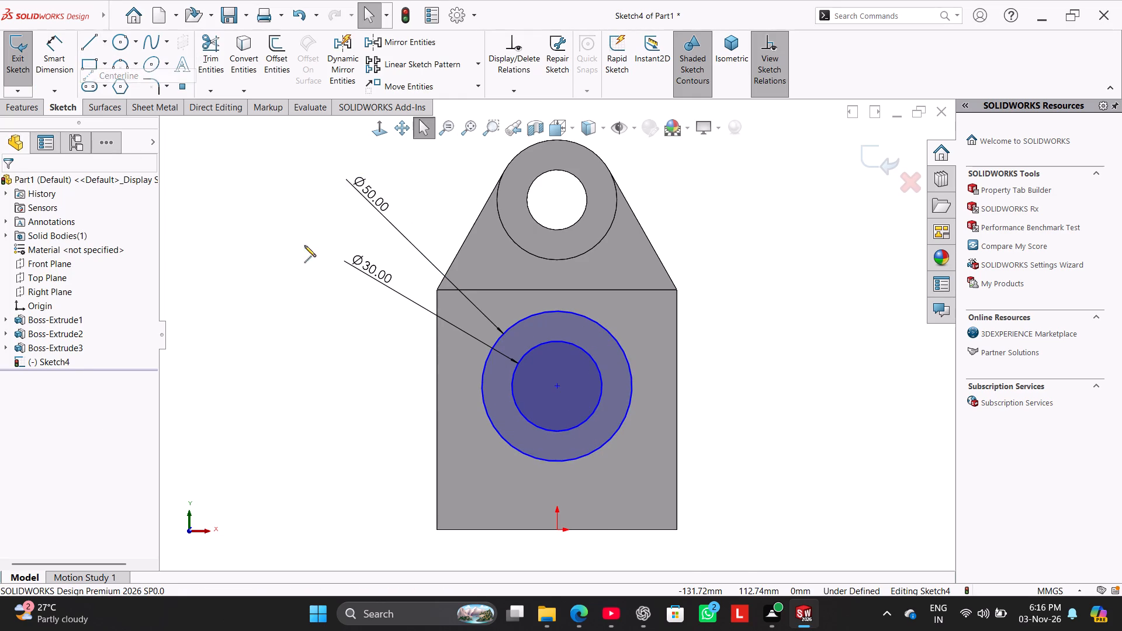
pyautogui.moveTo(558, 529); pyautogui.dragTo(558, 520)
pyautogui.click(559, 383)
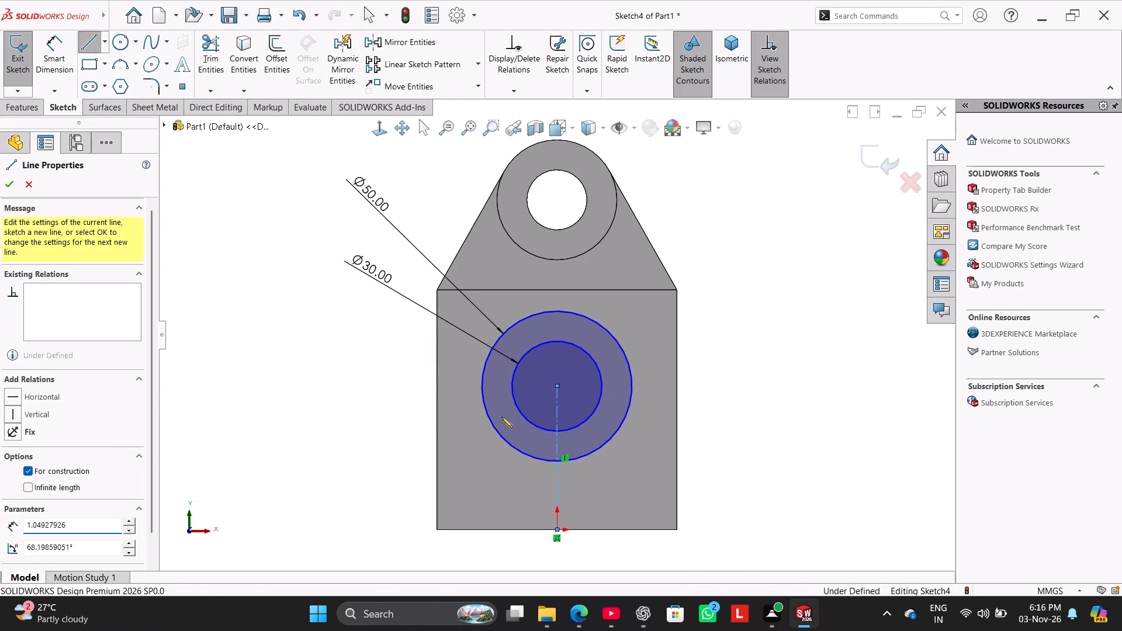
pyautogui.rightClick(331, 442)
pyautogui.click(355, 454)
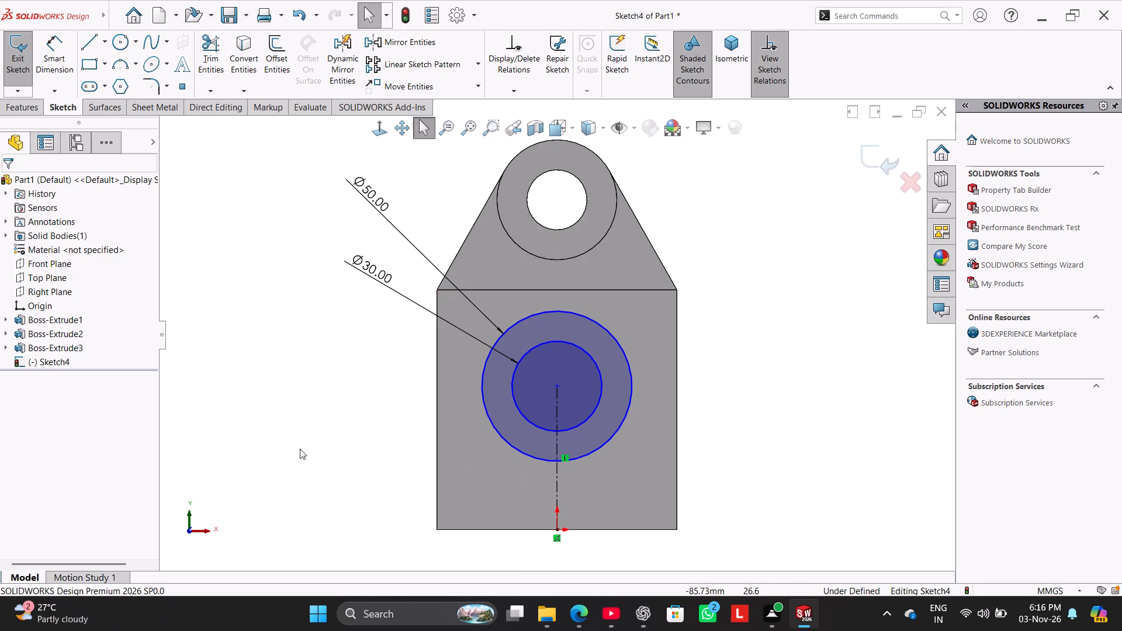
# Dimension the circles' centre 40 mm above the front face's bottom edge.
pyautogui.click(52, 56)
pyautogui.click(580, 528)
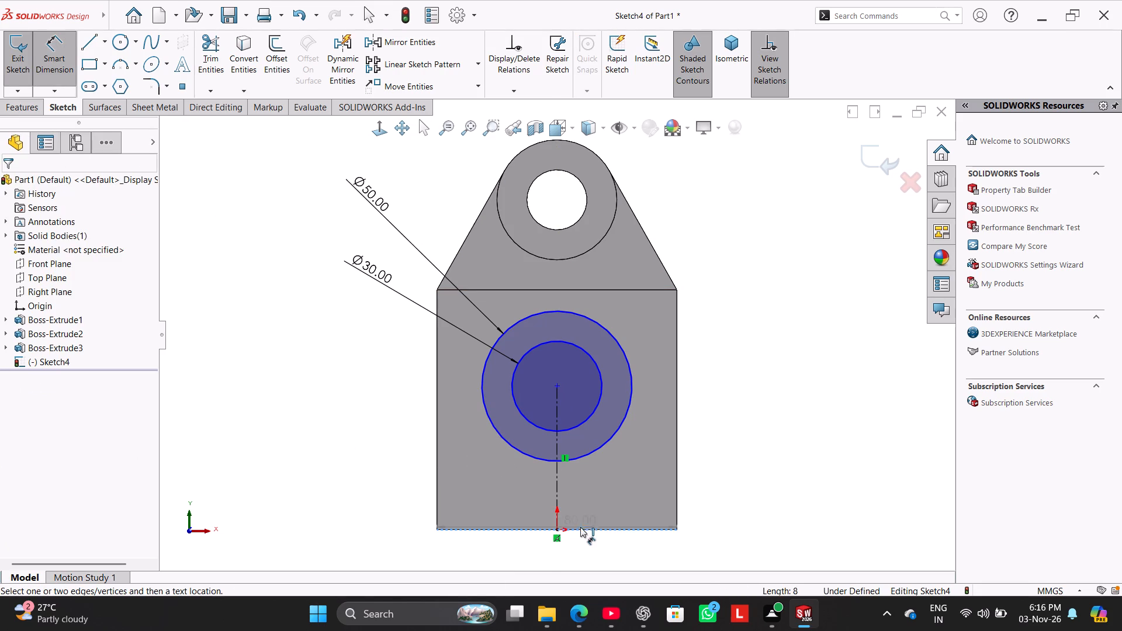
pyautogui.click(560, 388)
pyautogui.click(737, 448)
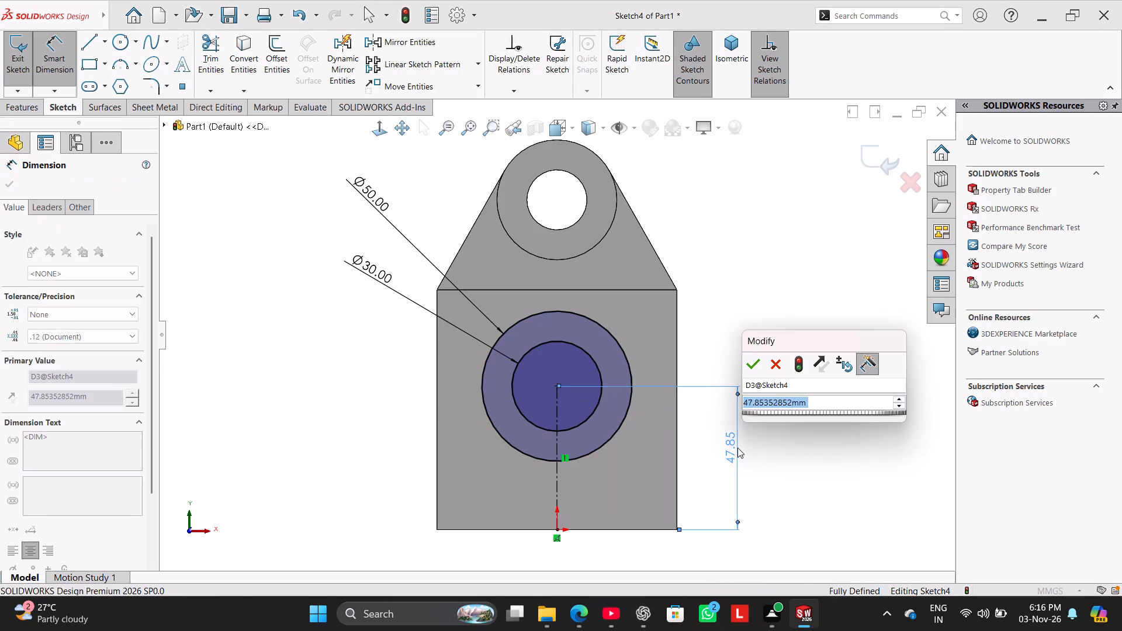
pyautogui.write('40')
pyautogui.press('Return')
pyautogui.rightClick(731, 411)
pyautogui.click(768, 447)
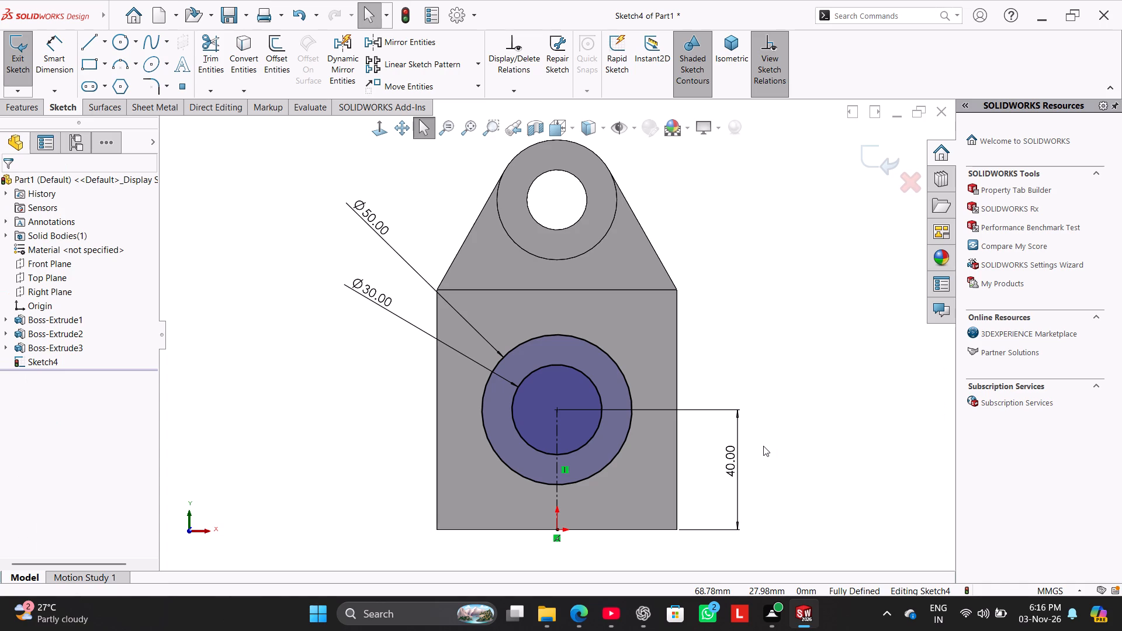
# Extrude the ring between the two front-face circles outward as a 10 mm boss.
pyautogui.click(41, 106)
pyautogui.click(30, 71)
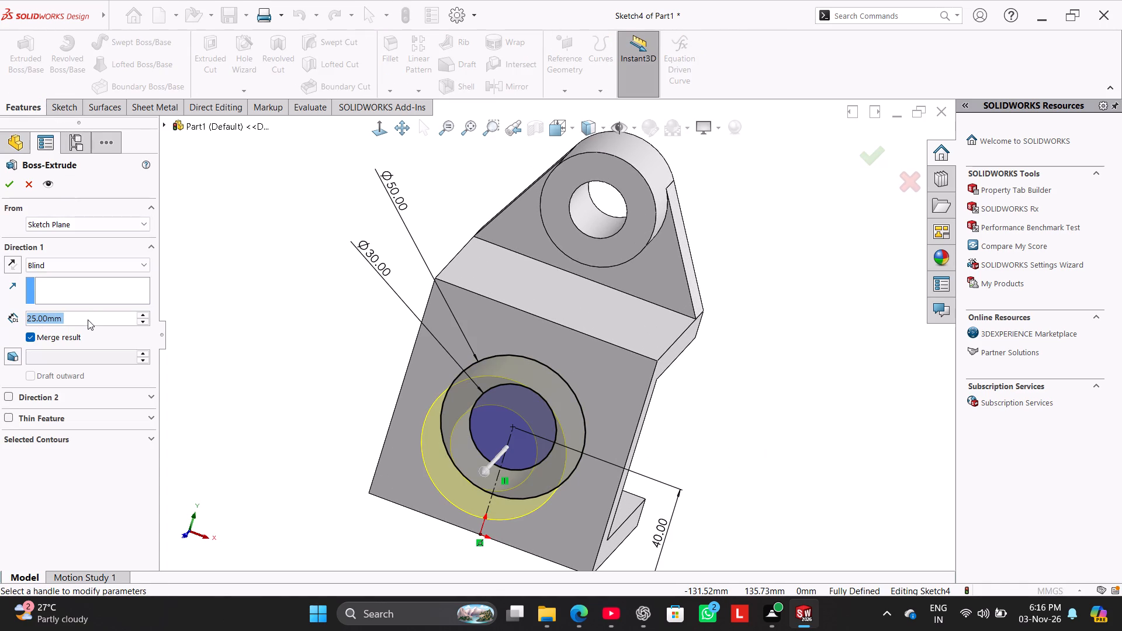
pyautogui.write('10')
pyautogui.press('Return')
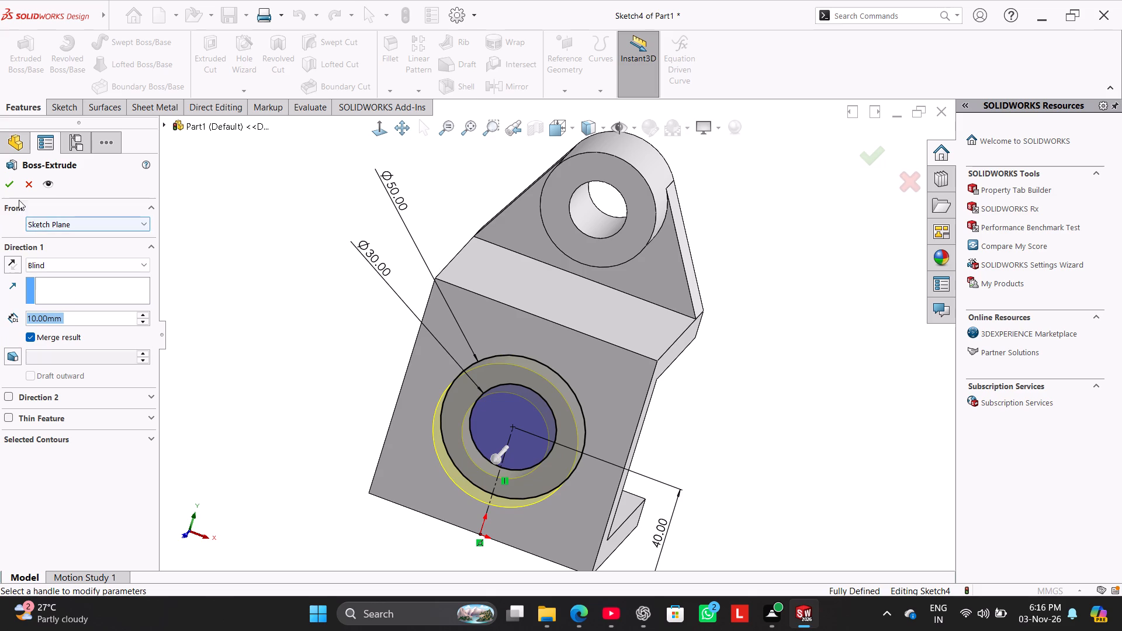
pyautogui.click(9, 176)
pyautogui.click(236, 282)
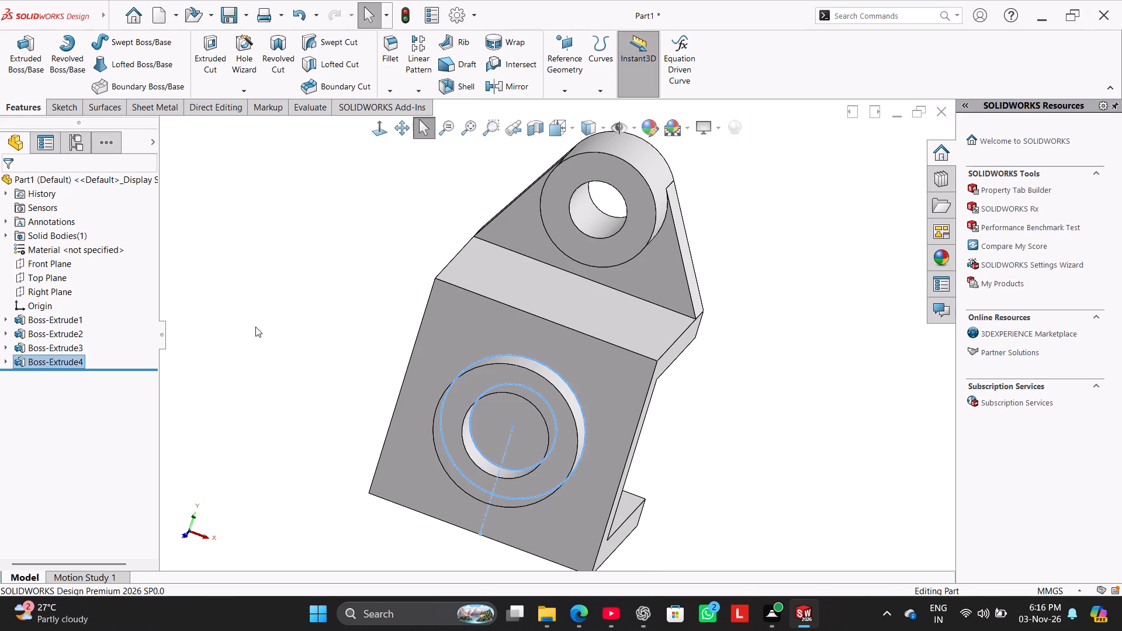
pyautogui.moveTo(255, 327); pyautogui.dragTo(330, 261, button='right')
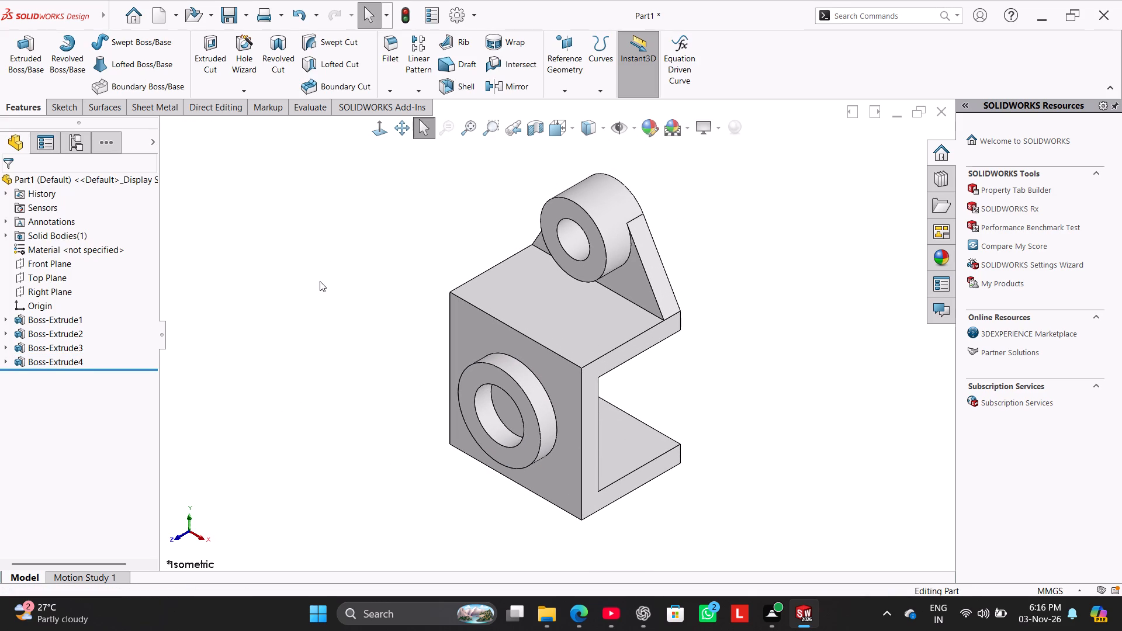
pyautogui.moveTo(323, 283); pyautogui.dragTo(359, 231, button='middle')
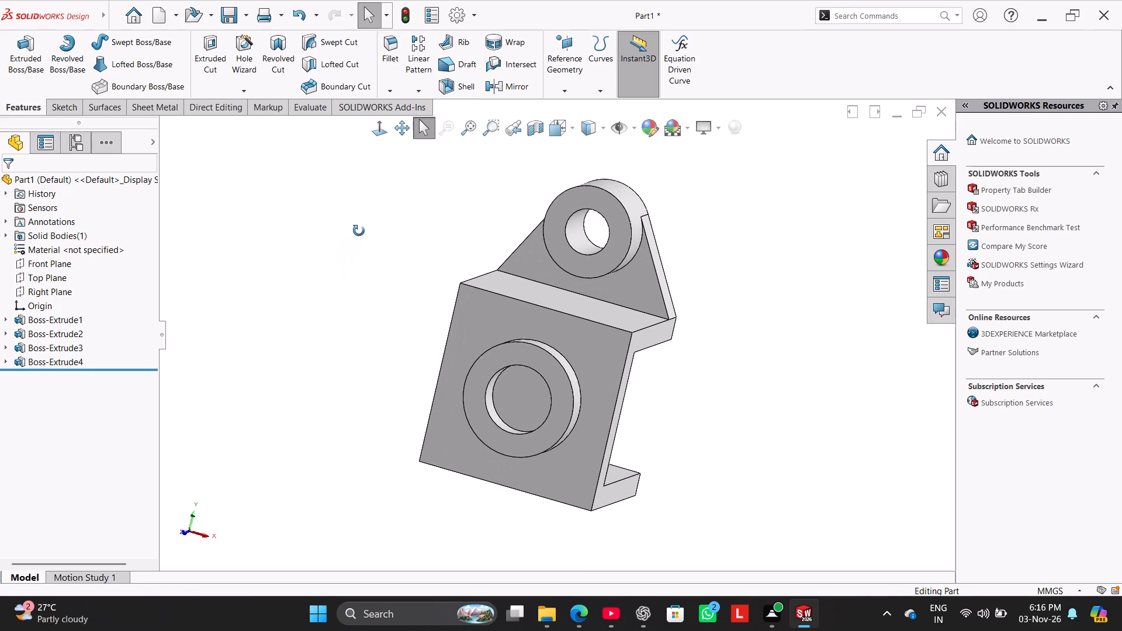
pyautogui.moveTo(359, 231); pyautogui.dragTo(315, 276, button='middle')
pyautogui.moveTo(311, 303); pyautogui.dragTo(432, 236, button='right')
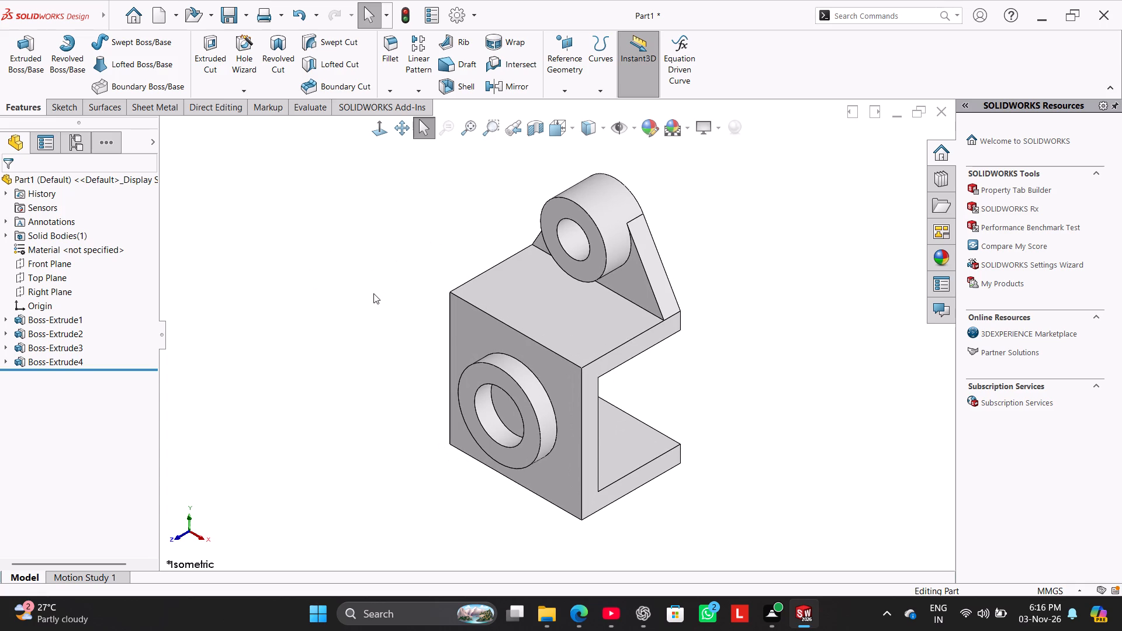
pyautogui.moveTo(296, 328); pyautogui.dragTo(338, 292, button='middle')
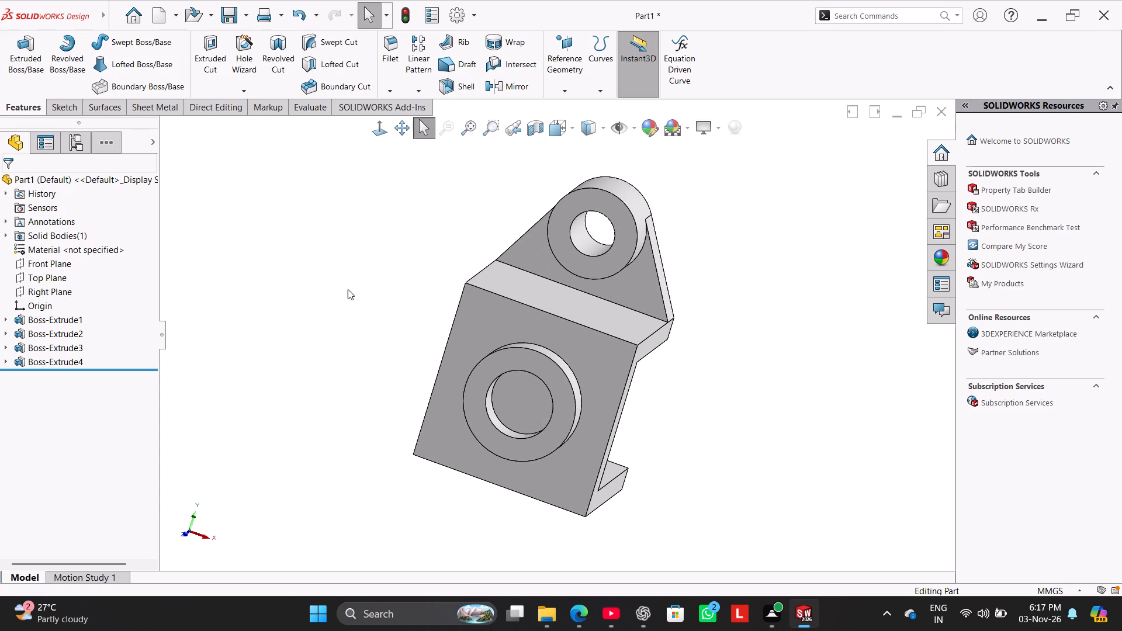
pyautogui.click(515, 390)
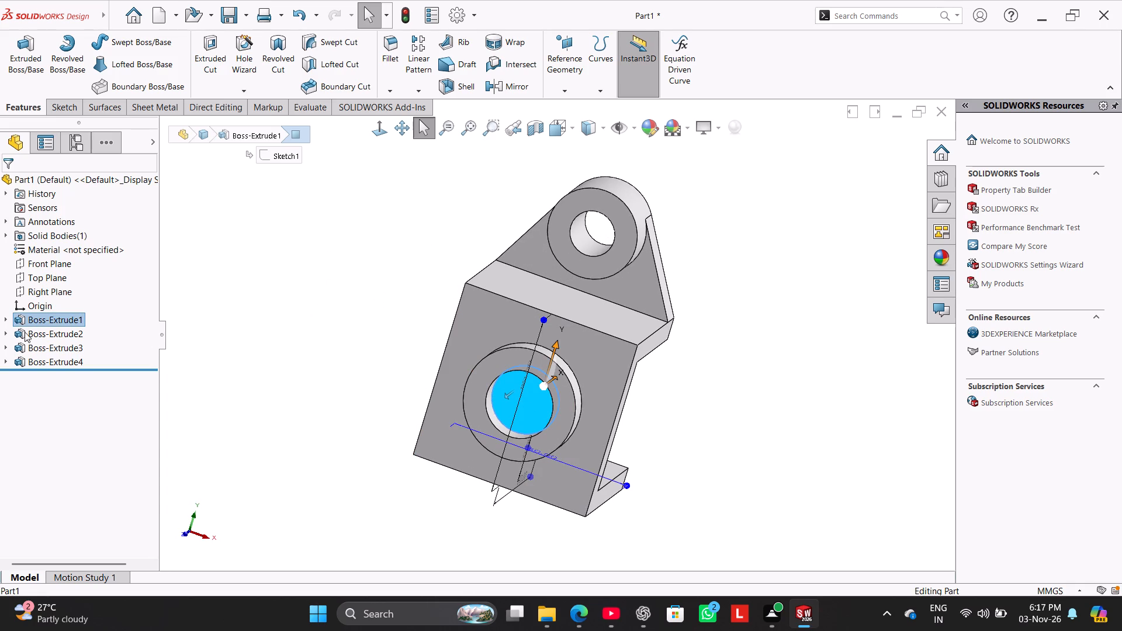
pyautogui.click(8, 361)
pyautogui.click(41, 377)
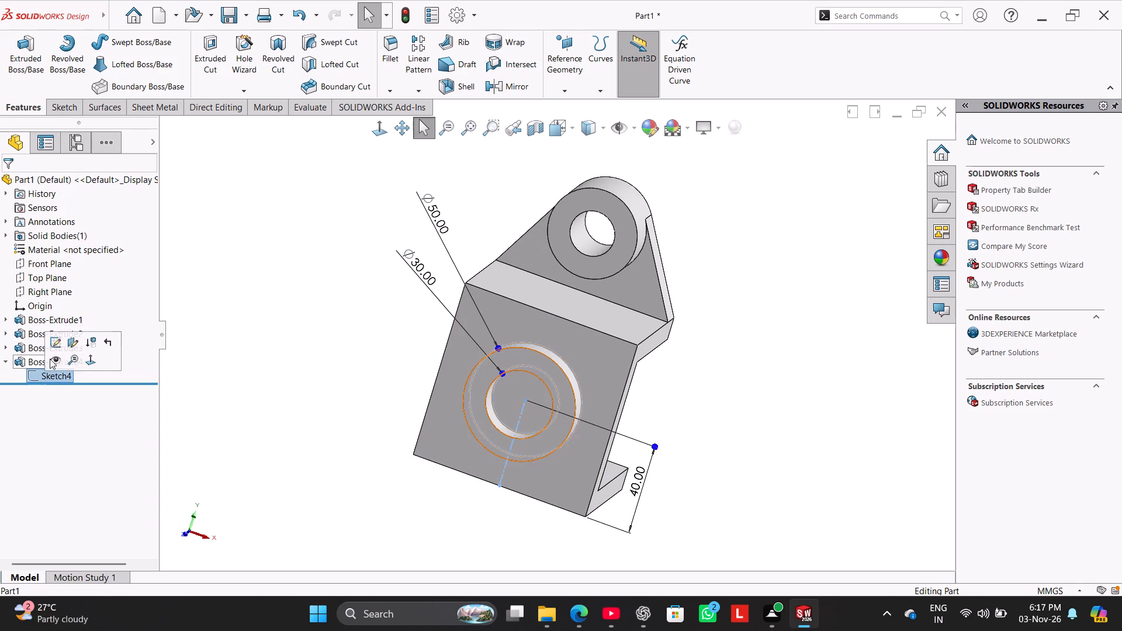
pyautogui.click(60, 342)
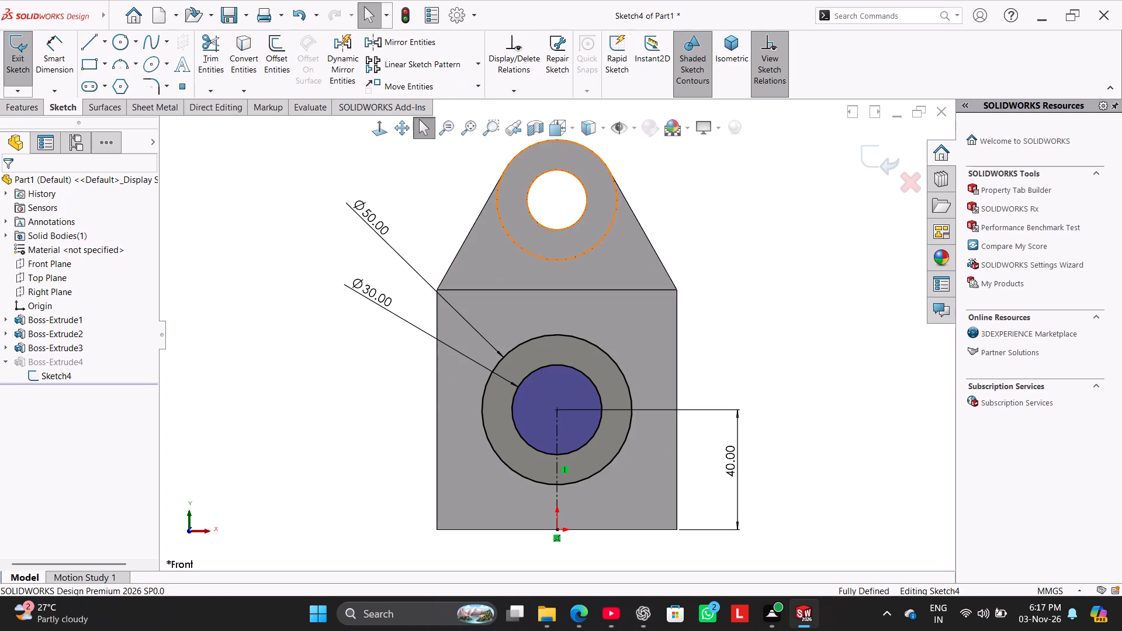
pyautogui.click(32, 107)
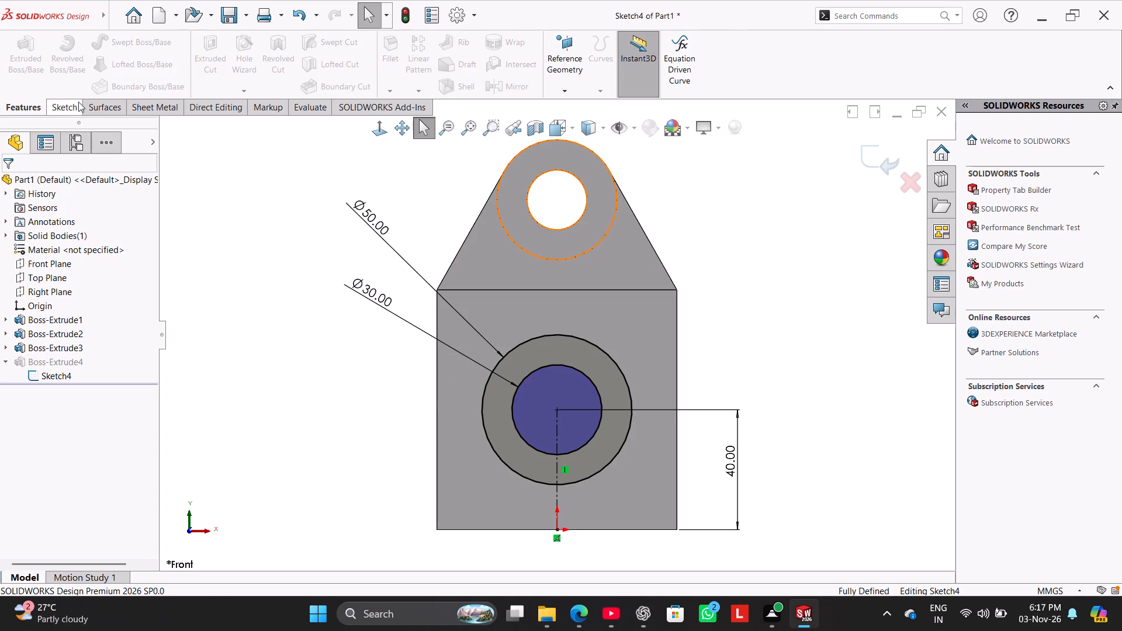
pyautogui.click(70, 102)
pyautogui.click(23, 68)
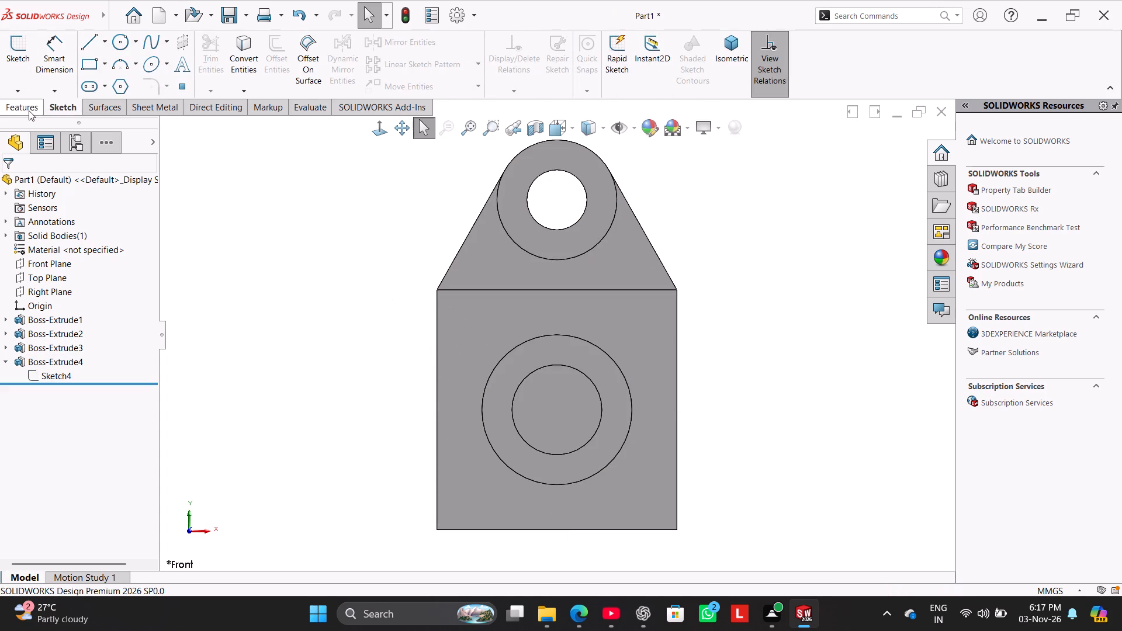
# Cut the inner 30 mm circle region of the boss sketch through the front wall with an Up To Next Extruded Cut.
pyautogui.click(53, 376)
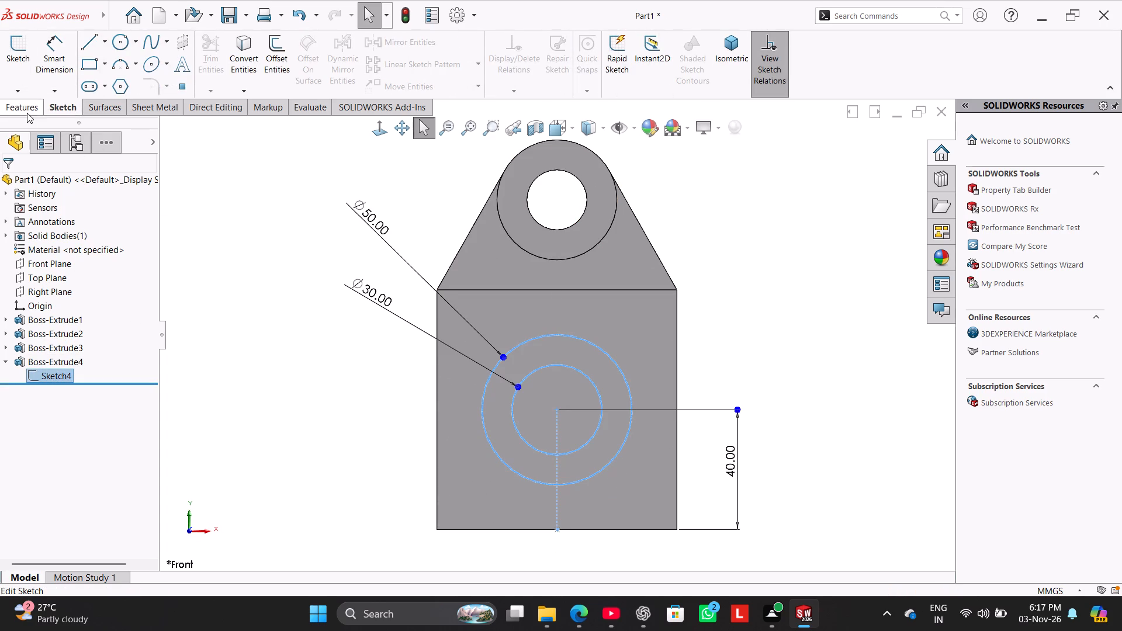
pyautogui.click(27, 113)
pyautogui.click(208, 67)
pyautogui.moveTo(281, 381); pyautogui.dragTo(267, 425, button='middle')
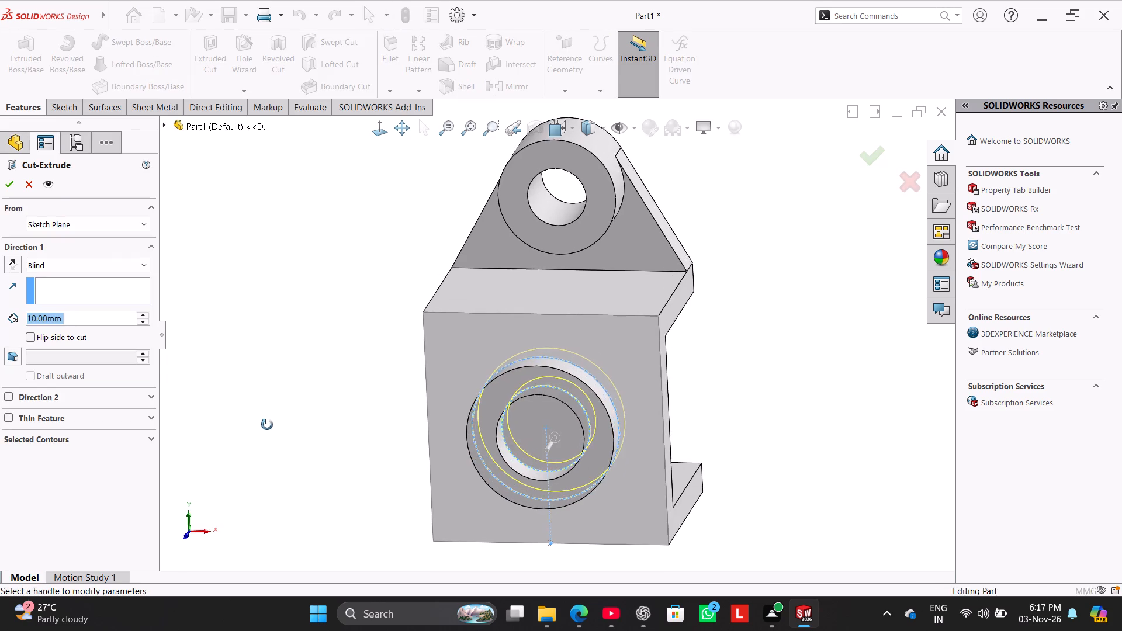
pyautogui.moveTo(267, 425); pyautogui.dragTo(260, 431, button='middle')
pyautogui.click(133, 442)
pyautogui.rightClick(127, 455)
pyautogui.click(138, 459)
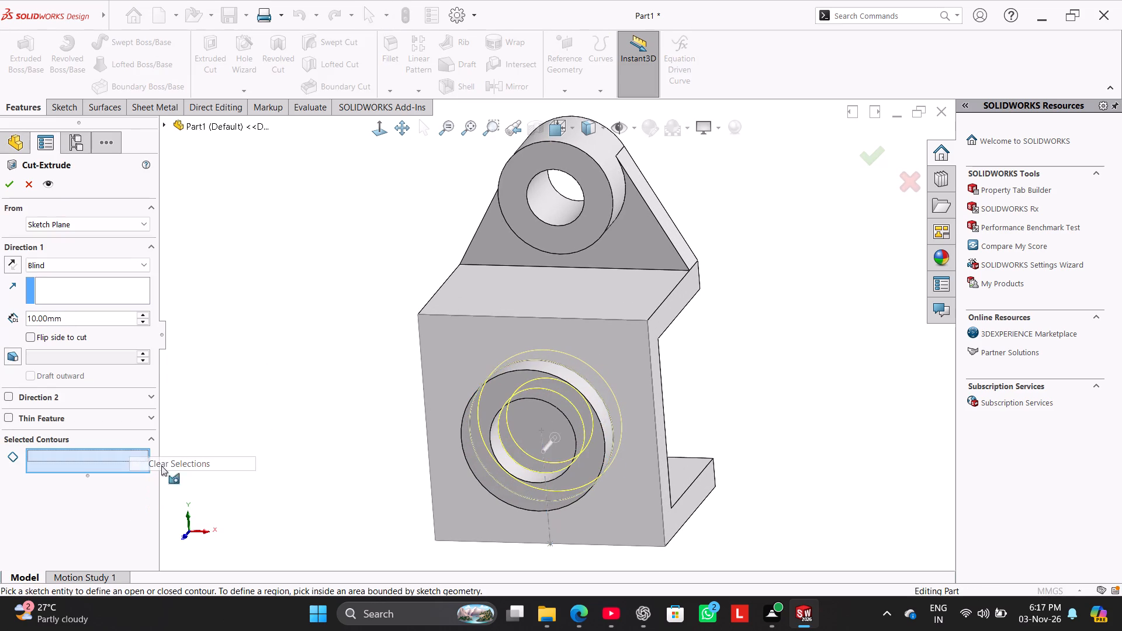
pyautogui.click(528, 431)
pyautogui.moveTo(252, 361); pyautogui.dragTo(231, 417, button='middle')
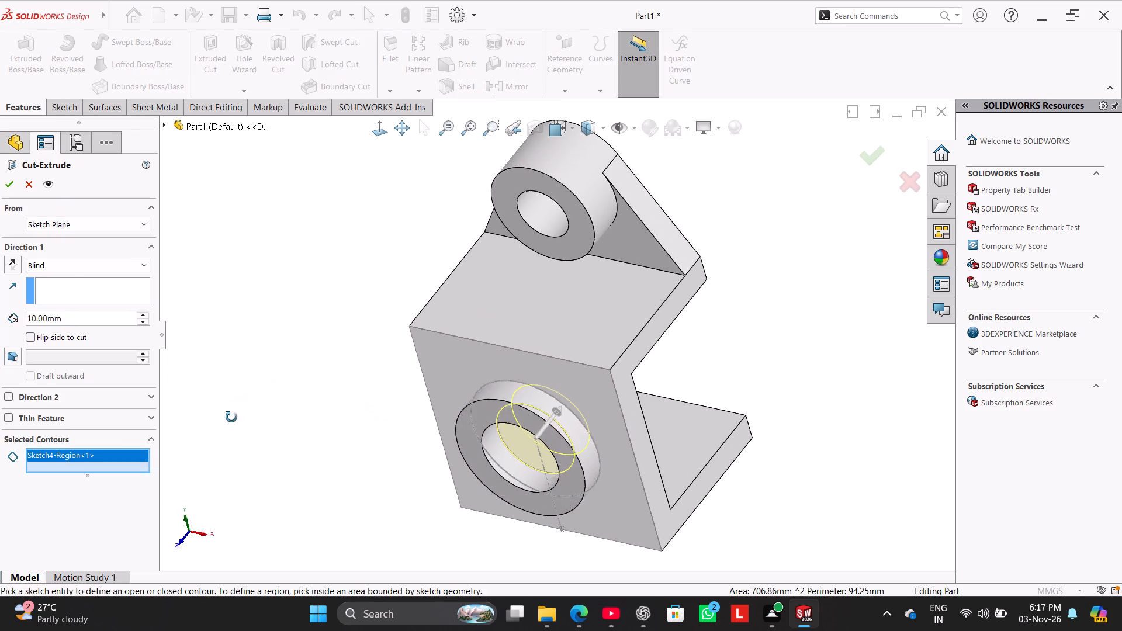
pyautogui.moveTo(231, 417); pyautogui.dragTo(227, 415, button='middle')
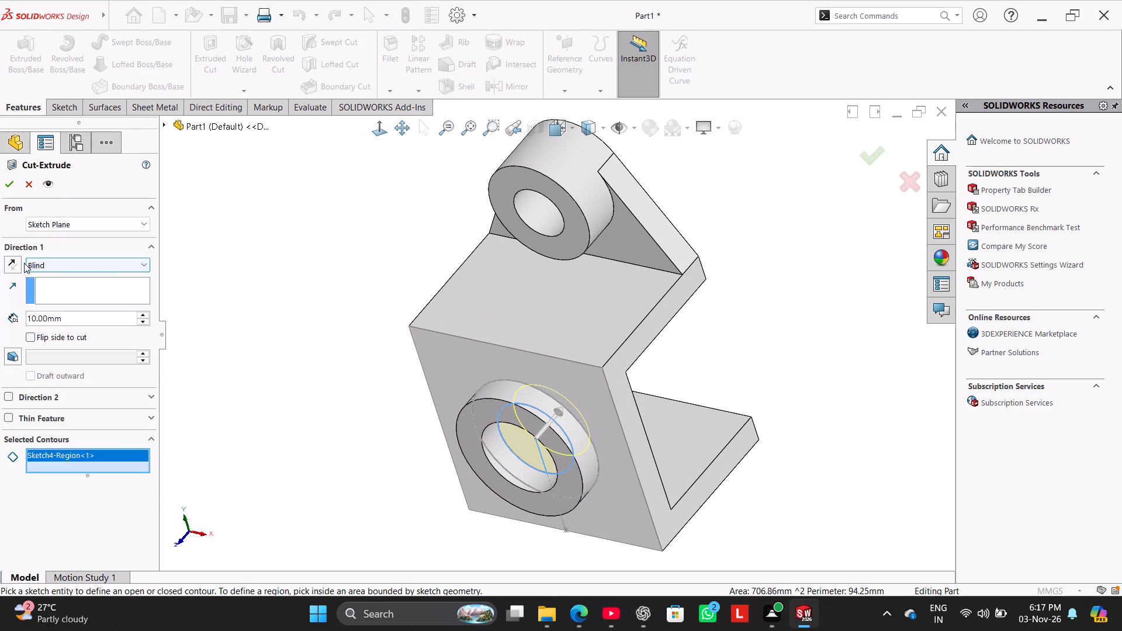
pyautogui.click(27, 264)
pyautogui.click(57, 304)
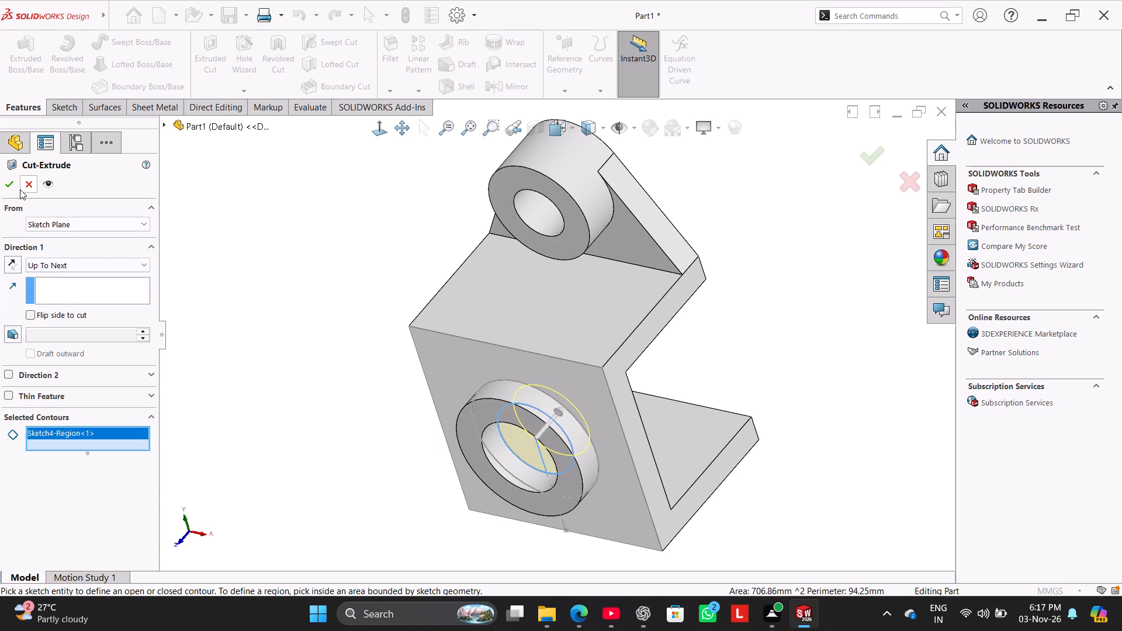
pyautogui.click(10, 186)
# Start a sketch on the Right Plane.
pyautogui.middleClick(277, 317)
pyautogui.moveTo(300, 304); pyautogui.dragTo(341, 248, button='middle')
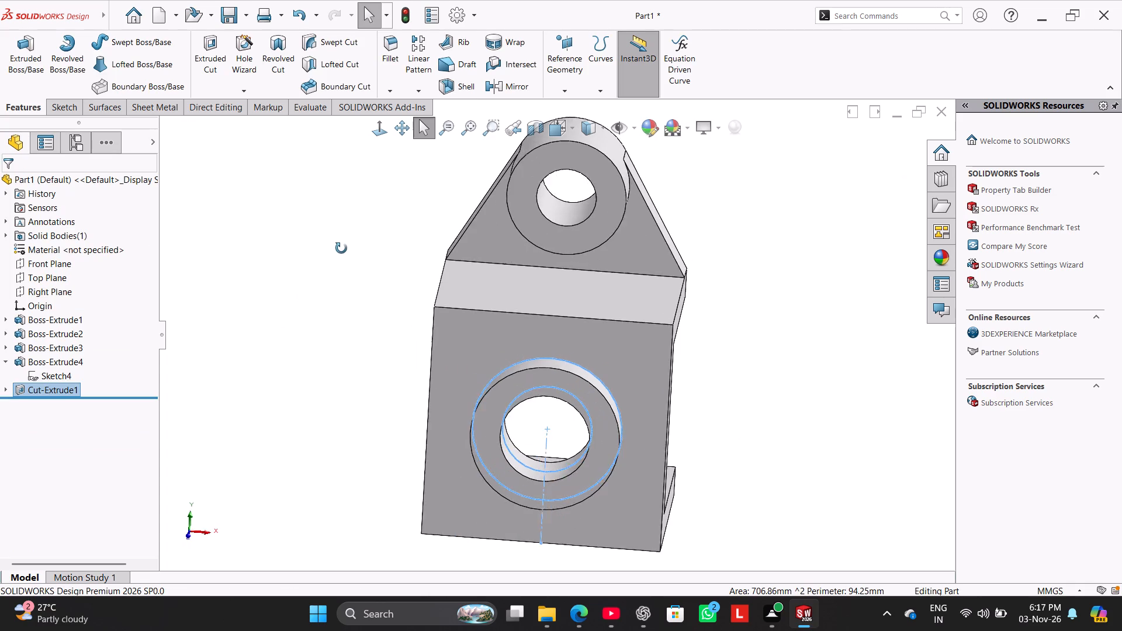
pyautogui.moveTo(341, 248); pyautogui.dragTo(310, 328, button='middle')
pyautogui.click(298, 345)
pyautogui.moveTo(299, 385); pyautogui.dragTo(504, 216, button='right')
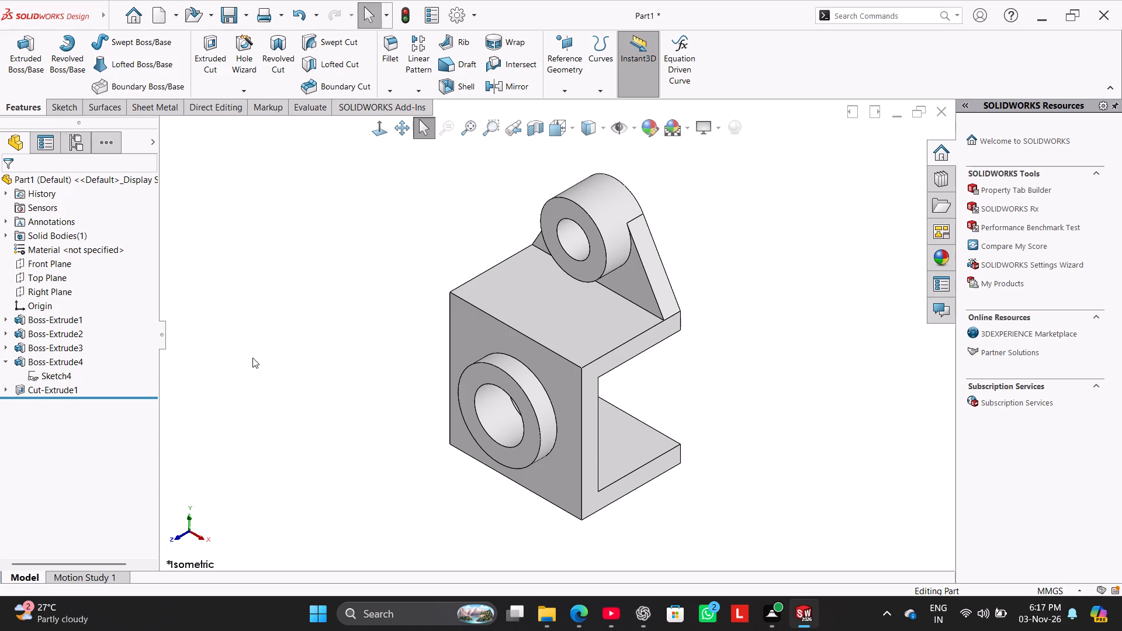
pyautogui.click(46, 289)
pyautogui.click(64, 267)
pyautogui.click(309, 296)
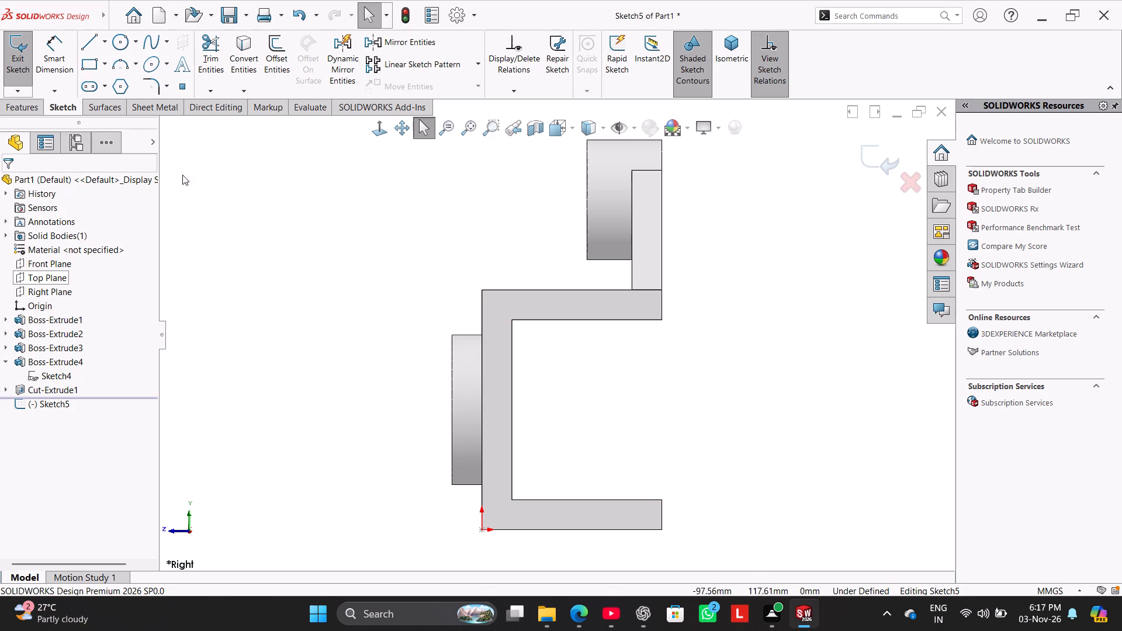
# Sketch a vertical line about 25 mm up from the front ring's top corner and a horizontal line about 45 mm to the upper boss's lower front corner.
pyautogui.click(89, 41)
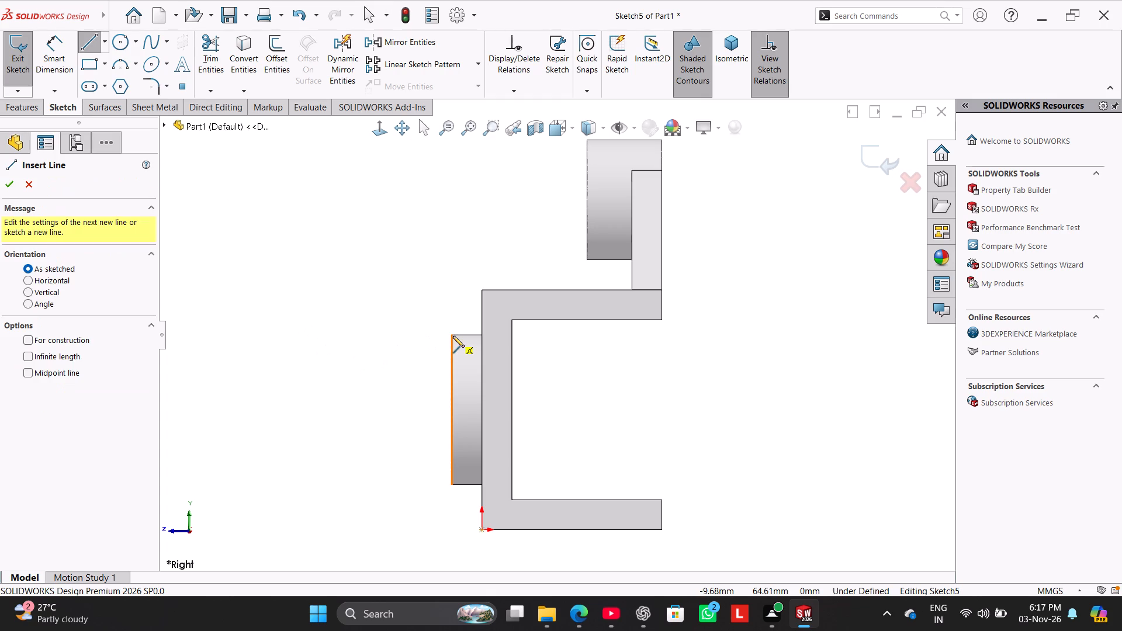
pyautogui.click(451, 337)
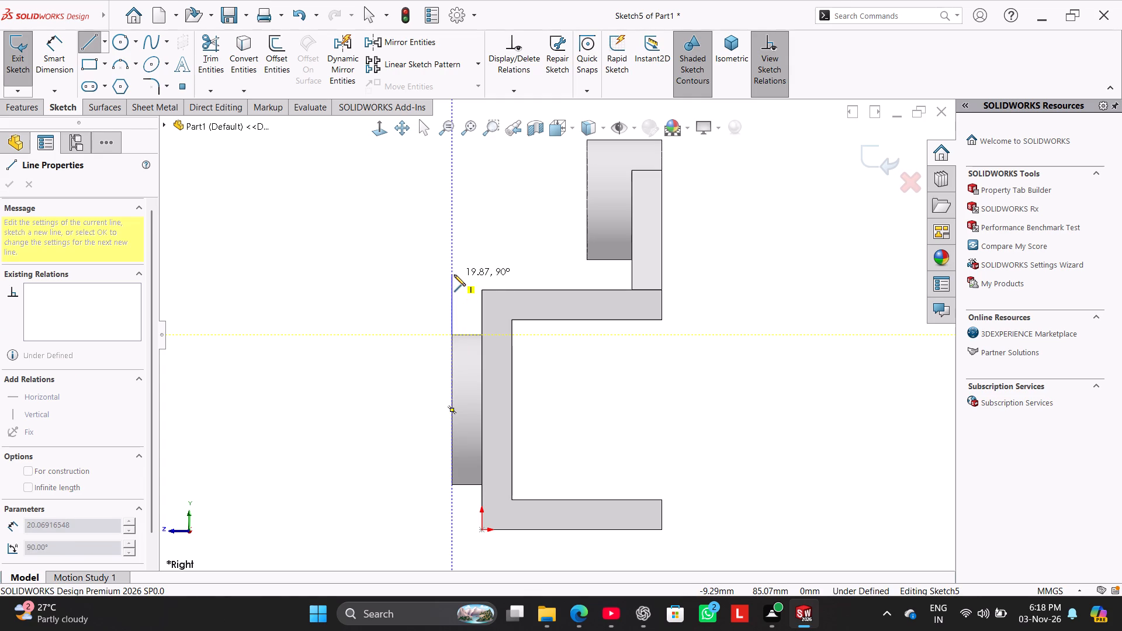
pyautogui.click(455, 259)
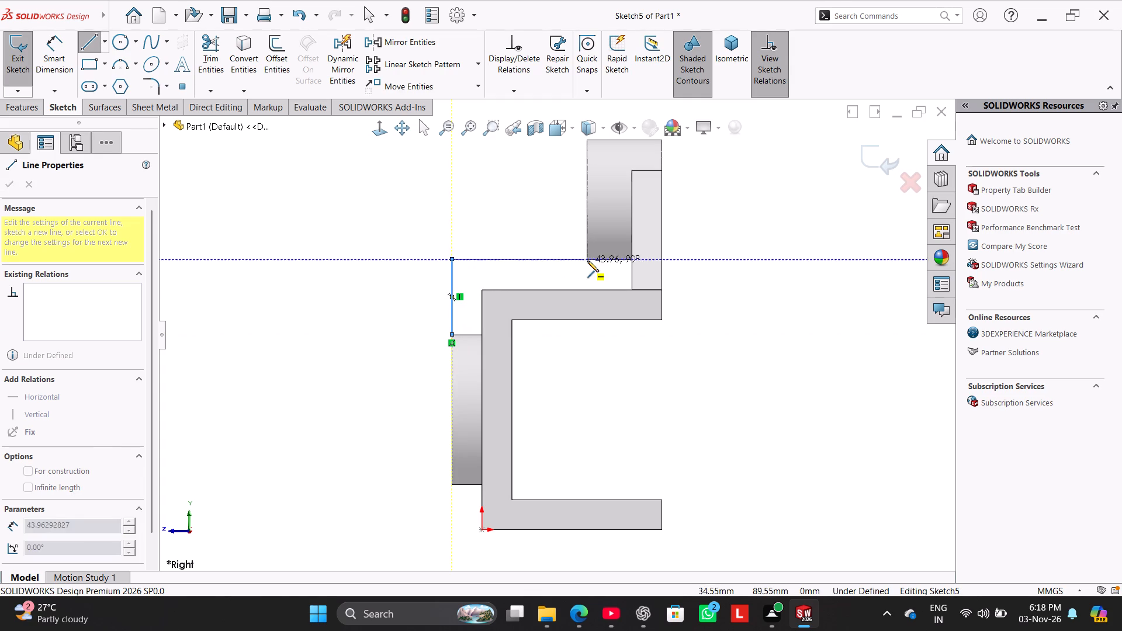
pyautogui.click(587, 261)
pyautogui.rightClick(515, 225)
pyautogui.click(542, 233)
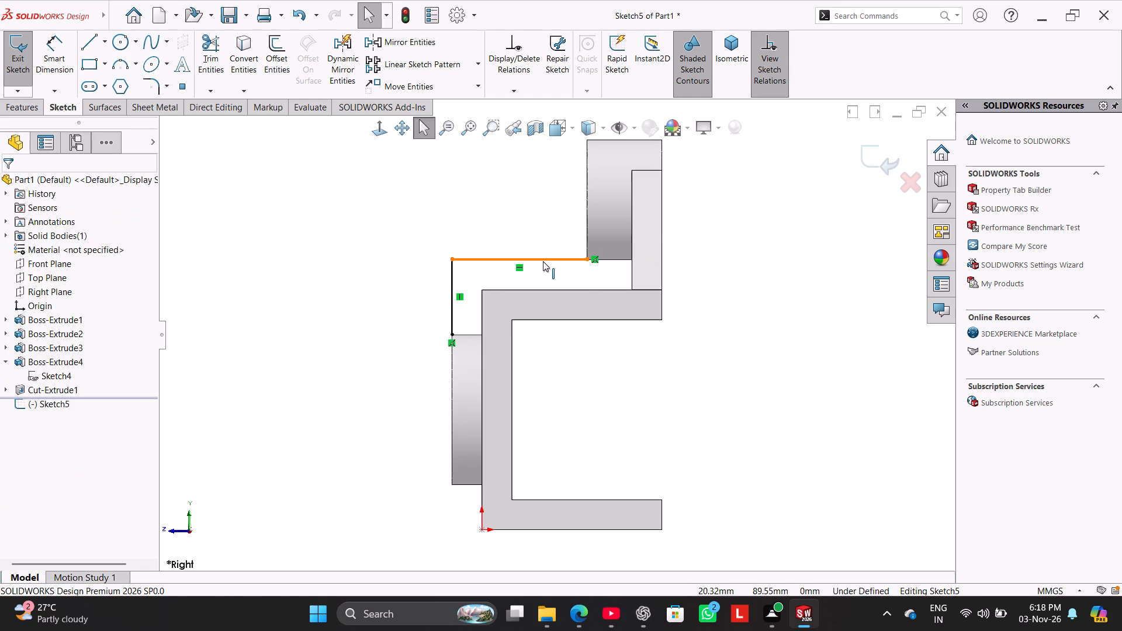
# Adjust the corner where the vertical and horizontal sketch lines meet, moving it slightly downward.
pyautogui.click(543, 261)
pyautogui.click(532, 203)
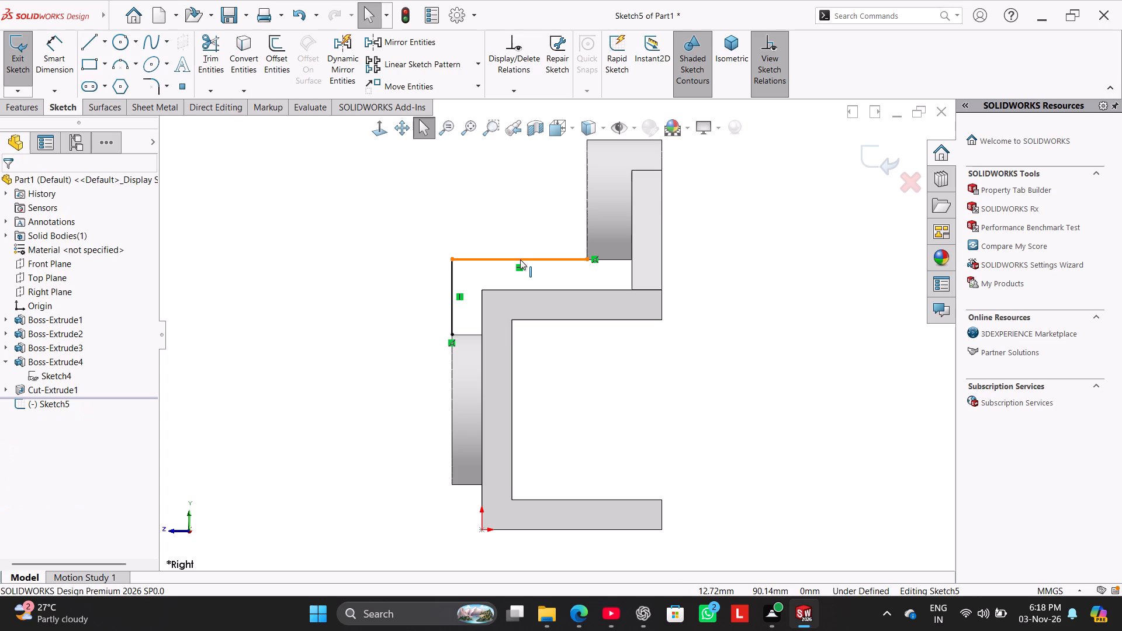
pyautogui.moveTo(452, 259); pyautogui.dragTo(452, 266)
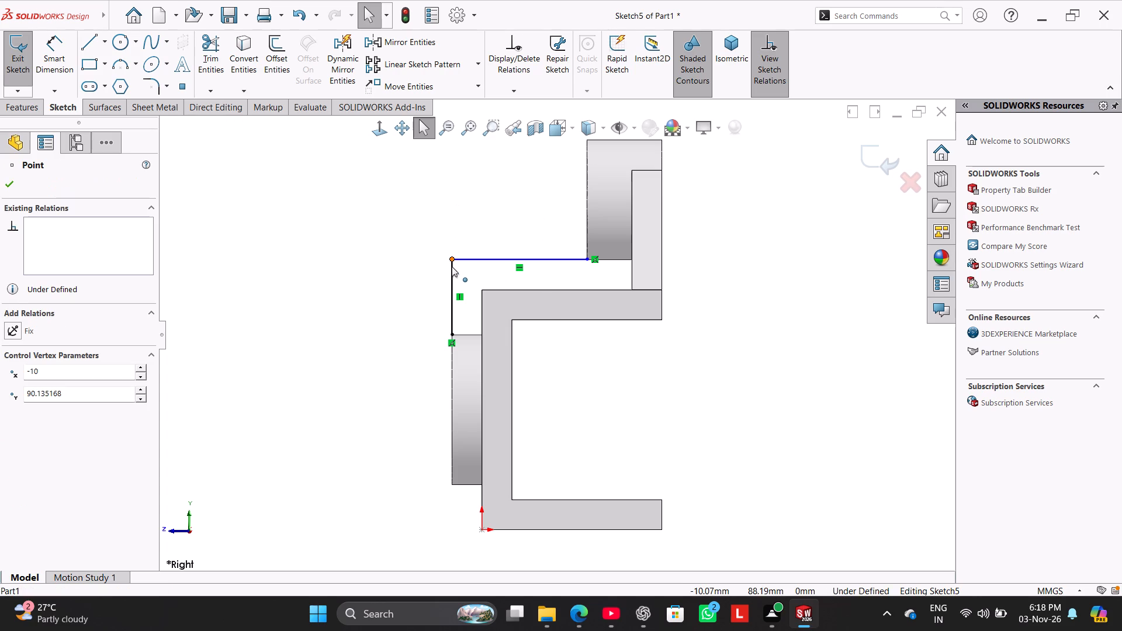
pyautogui.moveTo(452, 266); pyautogui.dragTo(452, 271)
pyautogui.click(388, 249)
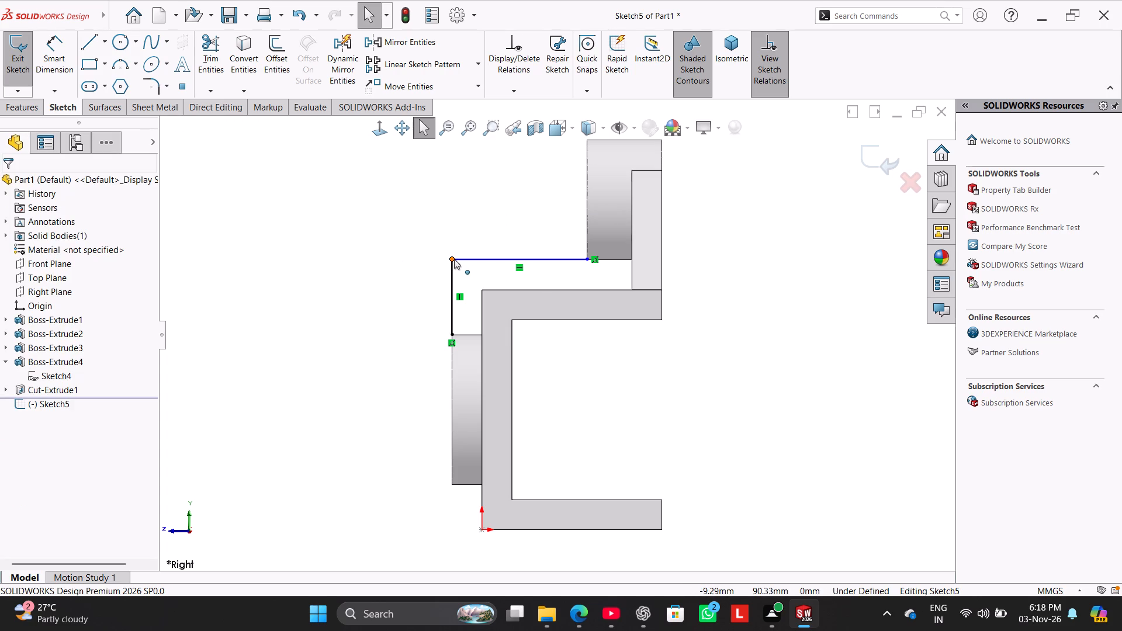
pyautogui.moveTo(454, 259); pyautogui.dragTo(474, 261)
pyautogui.click(416, 202)
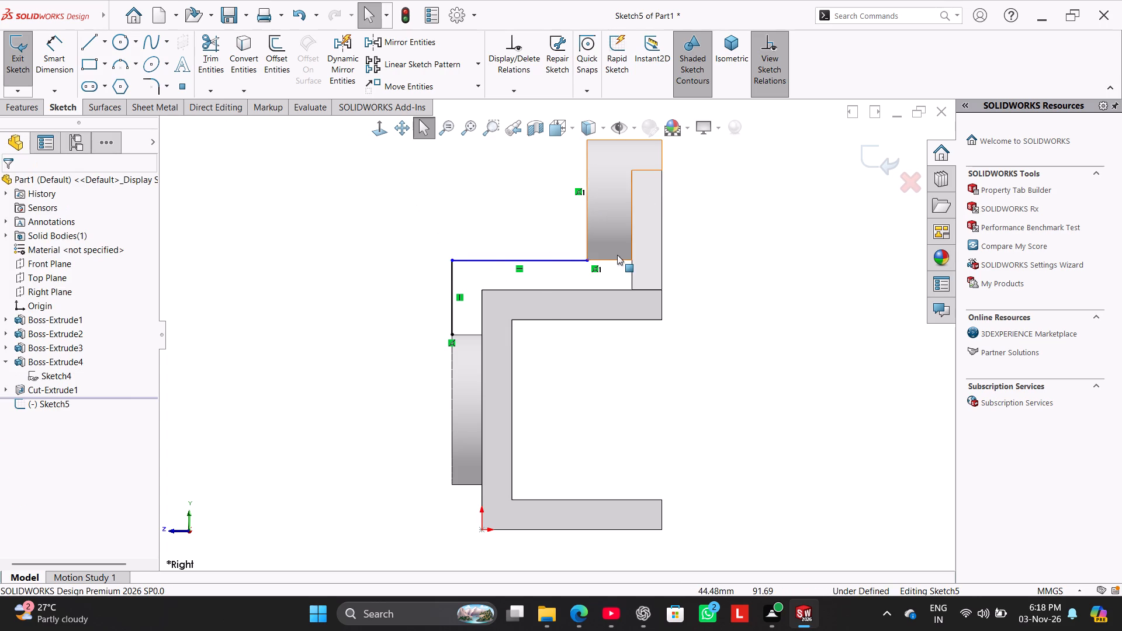
# Move the horizontal sketch line's free end down off the upper boss's lower front corner.
pyautogui.moveTo(588, 259); pyautogui.dragTo(586, 273)
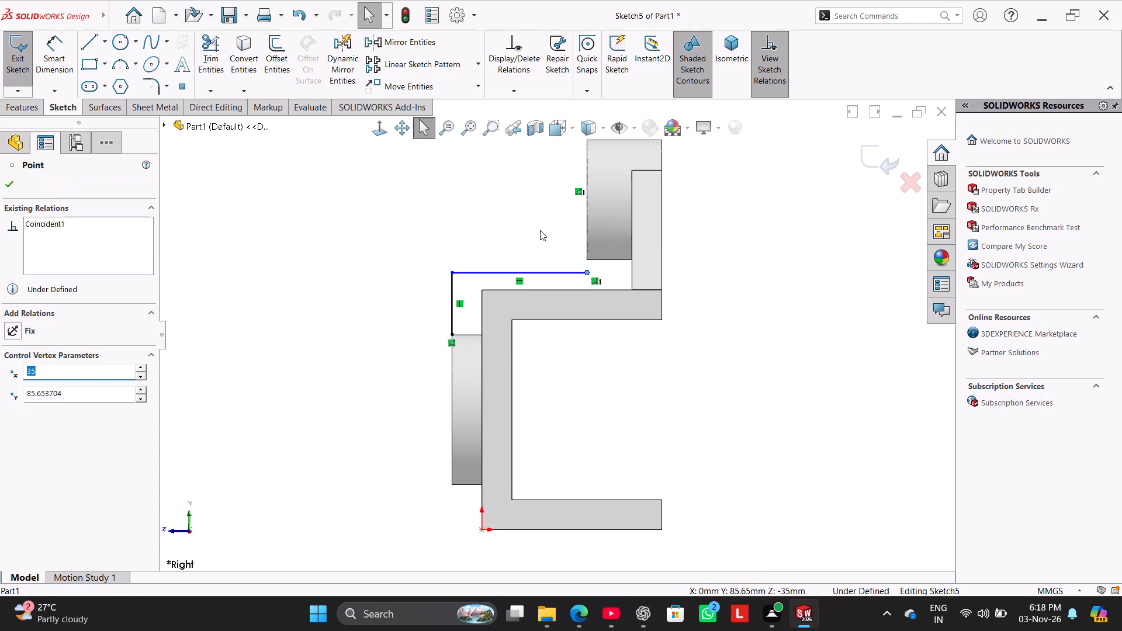
pyautogui.click(540, 230)
pyautogui.keyDown('ctrl'); pyautogui.click(587, 272); pyautogui.keyUp('ctrl')
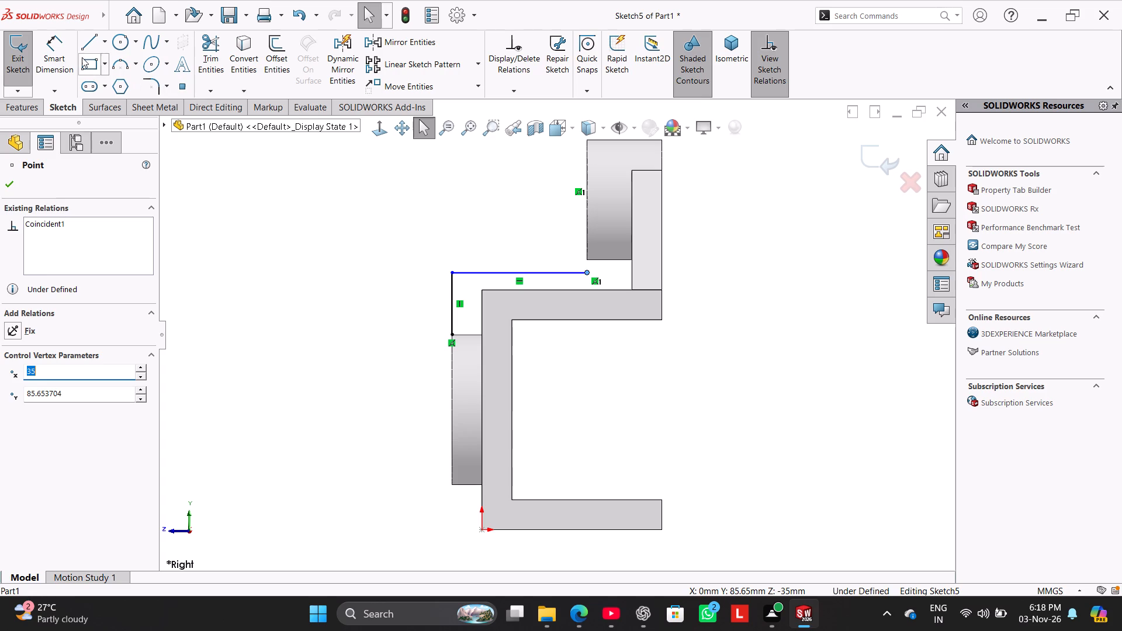
# Dimension the horizontal sketch line 10 mm above the bracket's top face.
pyautogui.click(64, 47)
pyautogui.click(522, 289)
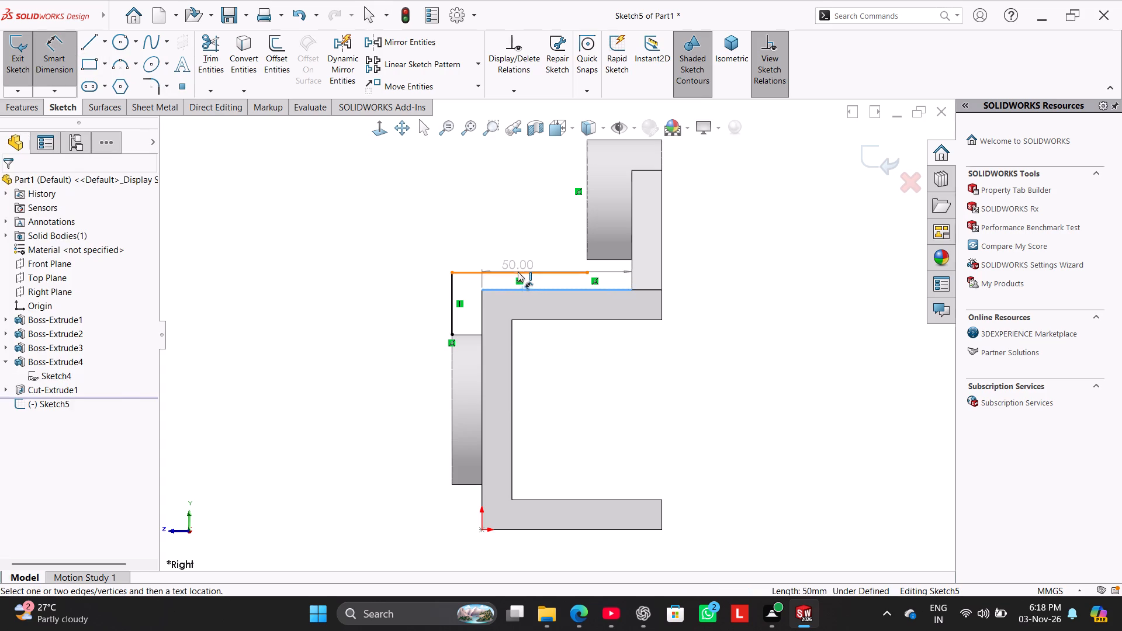
pyautogui.click(517, 271)
pyautogui.click(512, 239)
pyautogui.write('10')
pyautogui.press('Return')
pyautogui.rightClick(438, 220)
pyautogui.click(486, 255)
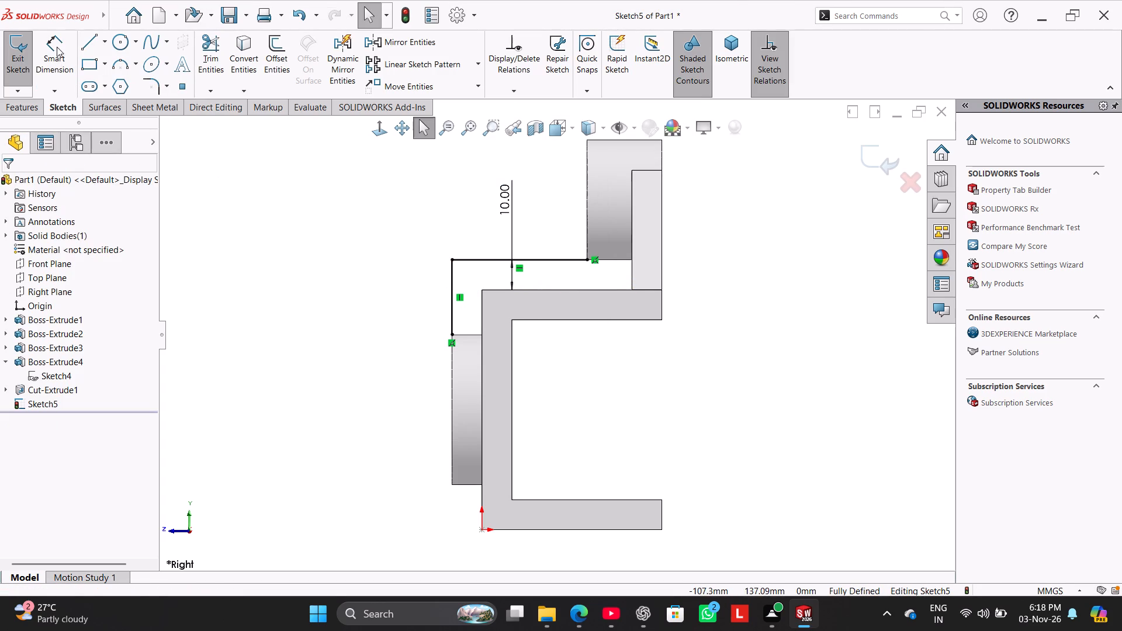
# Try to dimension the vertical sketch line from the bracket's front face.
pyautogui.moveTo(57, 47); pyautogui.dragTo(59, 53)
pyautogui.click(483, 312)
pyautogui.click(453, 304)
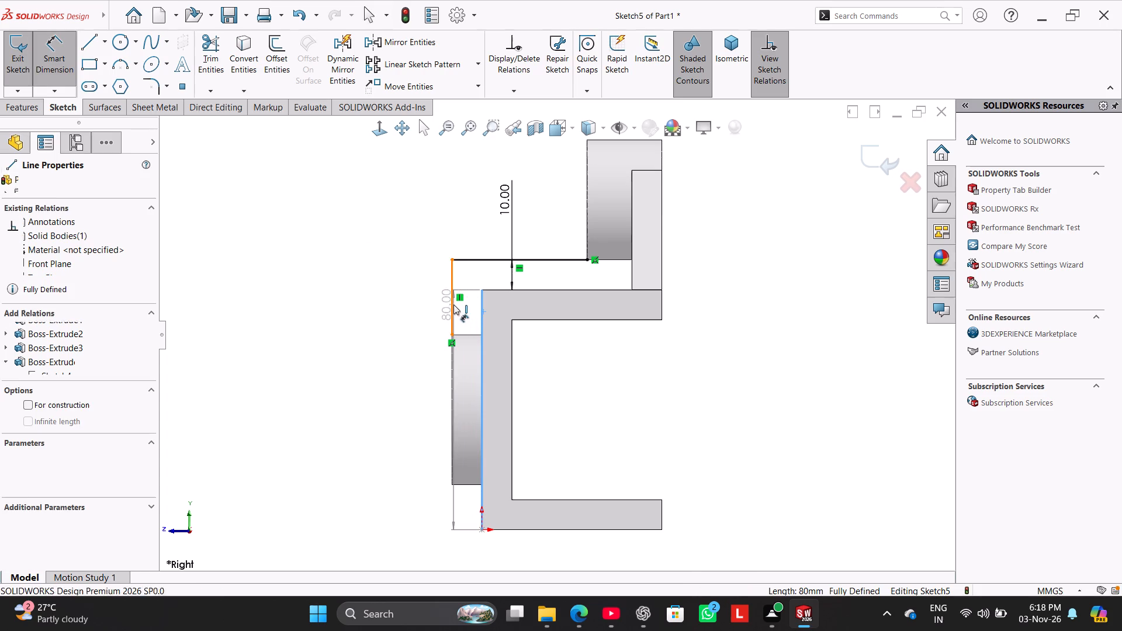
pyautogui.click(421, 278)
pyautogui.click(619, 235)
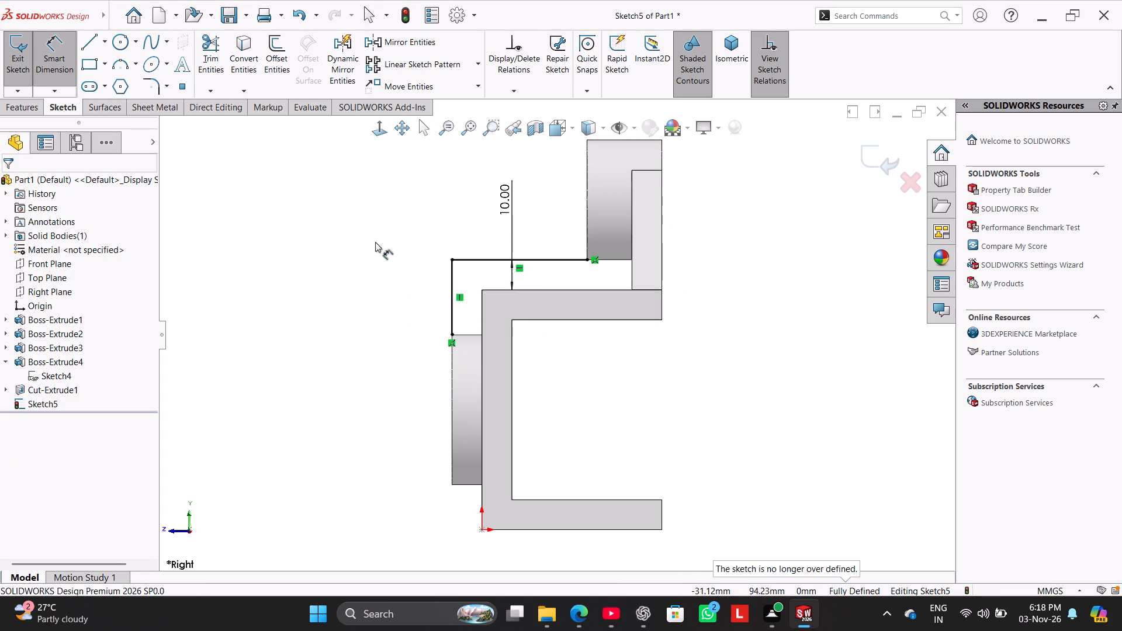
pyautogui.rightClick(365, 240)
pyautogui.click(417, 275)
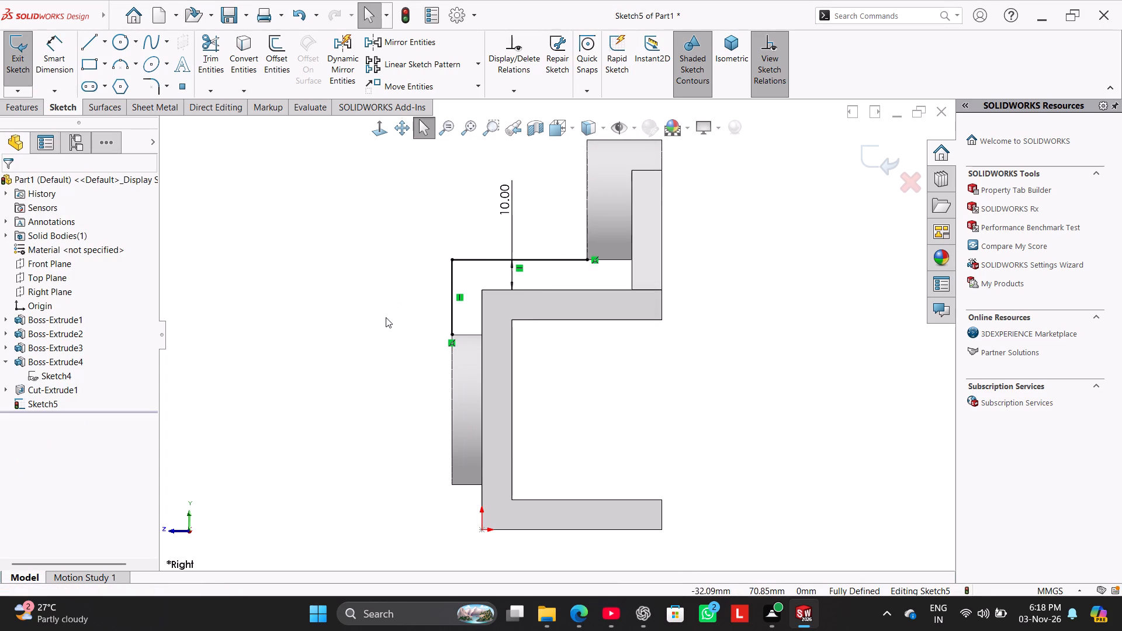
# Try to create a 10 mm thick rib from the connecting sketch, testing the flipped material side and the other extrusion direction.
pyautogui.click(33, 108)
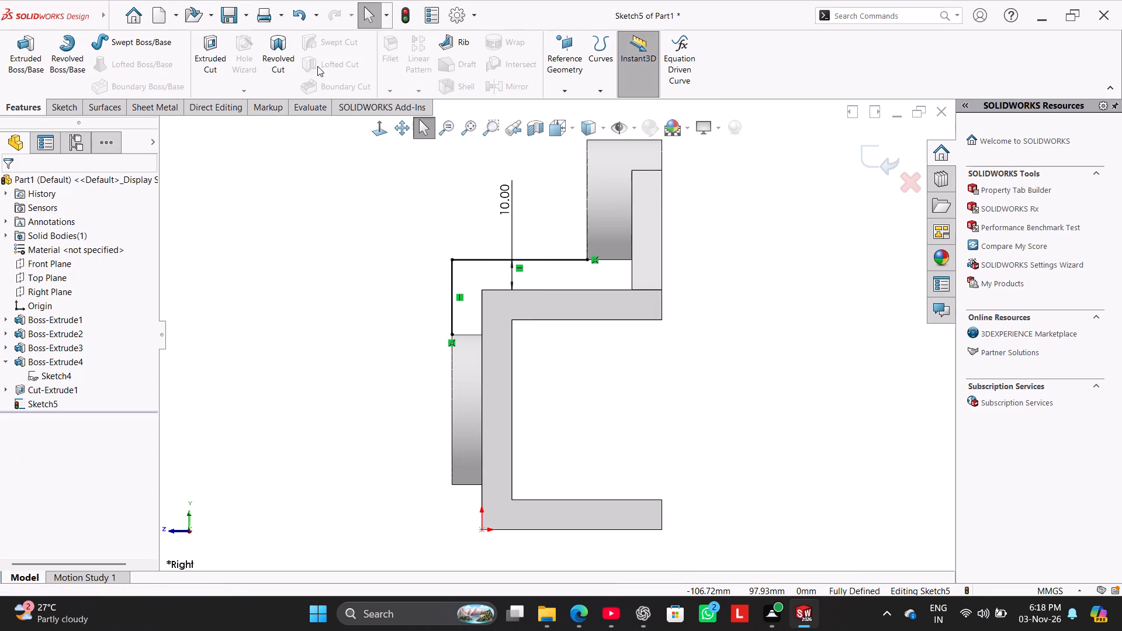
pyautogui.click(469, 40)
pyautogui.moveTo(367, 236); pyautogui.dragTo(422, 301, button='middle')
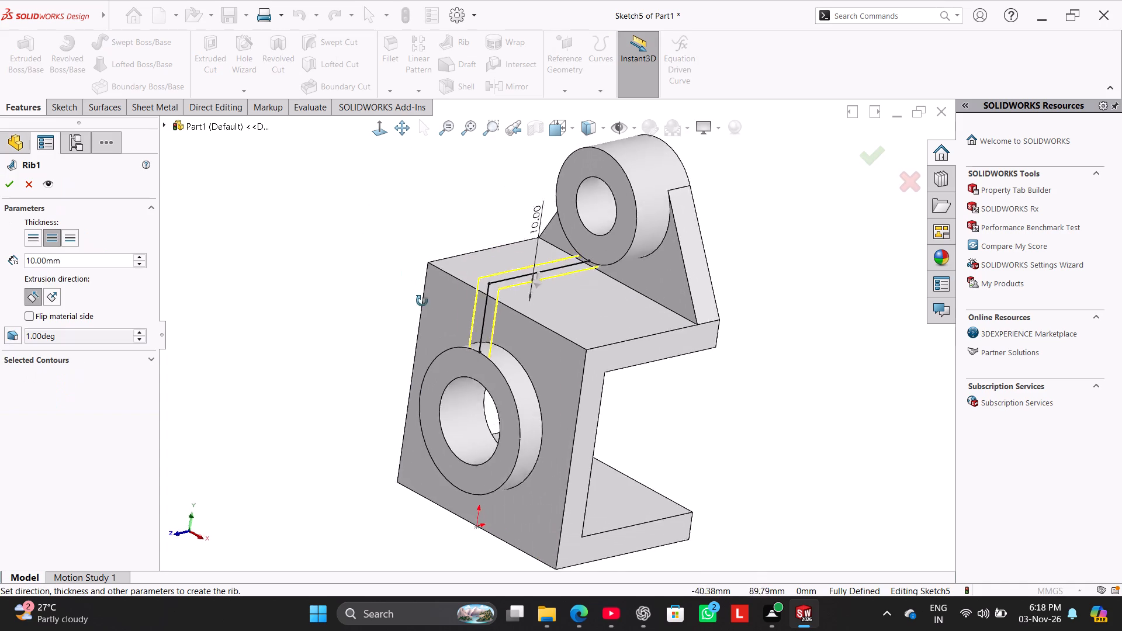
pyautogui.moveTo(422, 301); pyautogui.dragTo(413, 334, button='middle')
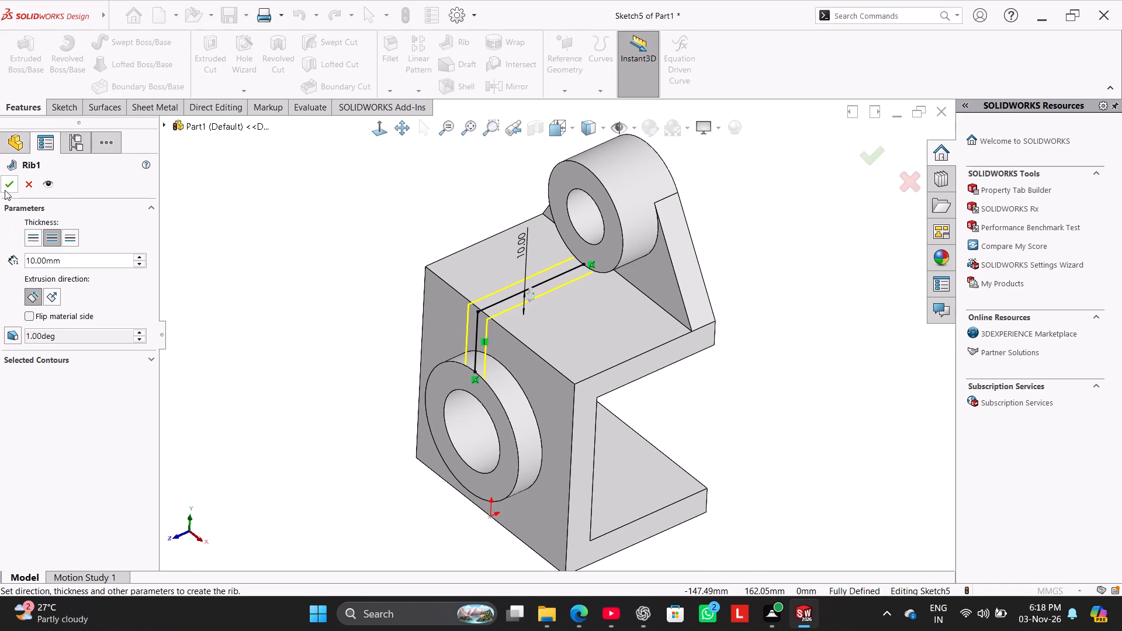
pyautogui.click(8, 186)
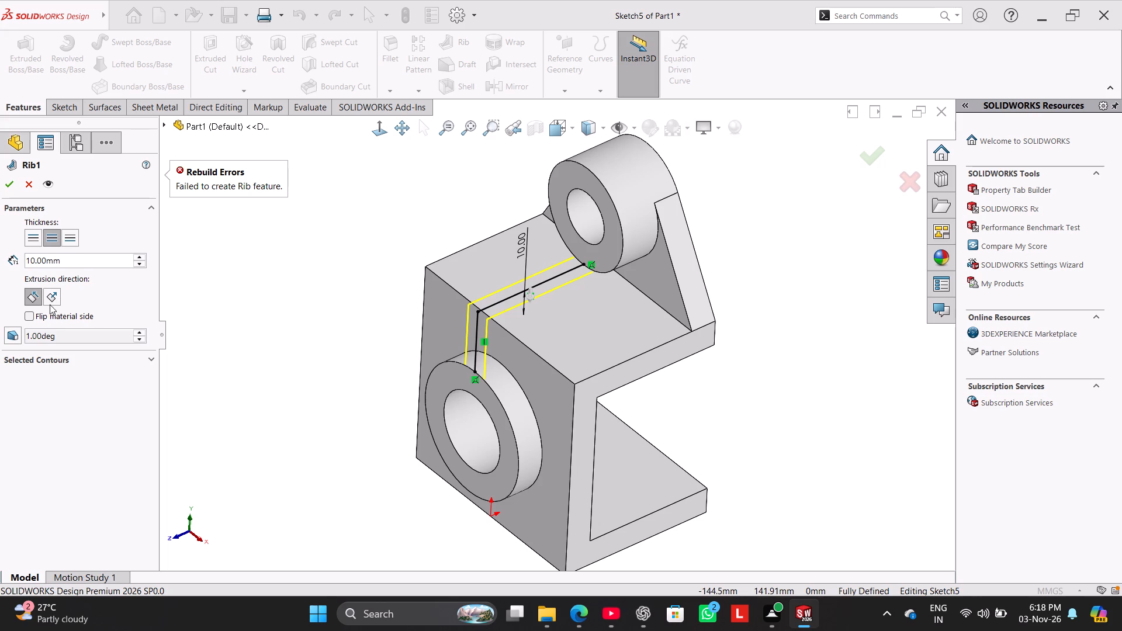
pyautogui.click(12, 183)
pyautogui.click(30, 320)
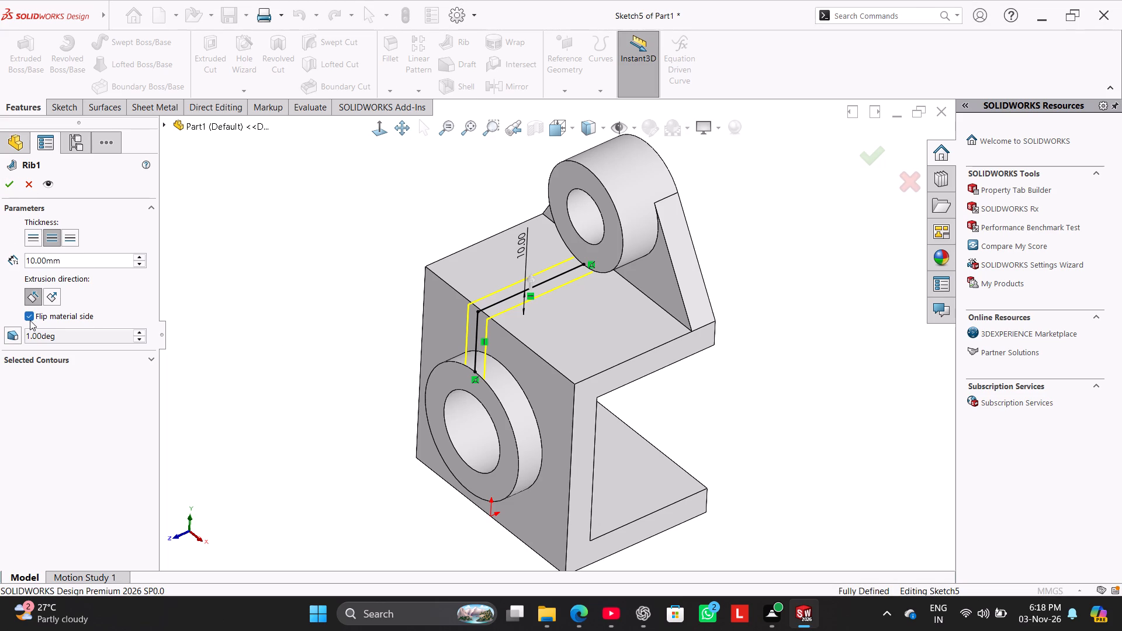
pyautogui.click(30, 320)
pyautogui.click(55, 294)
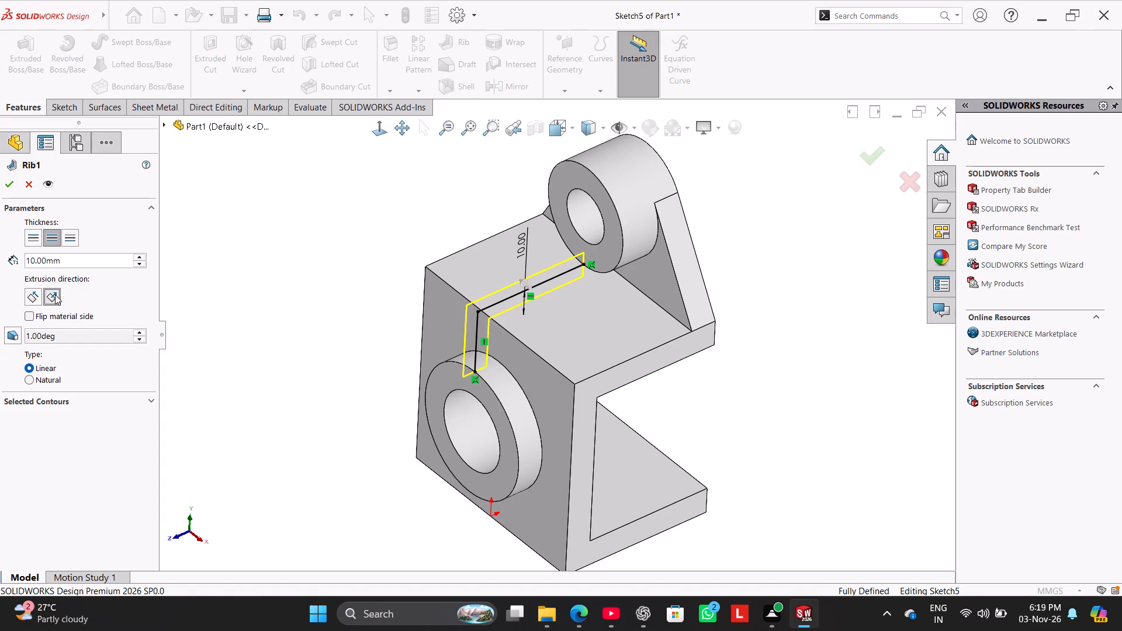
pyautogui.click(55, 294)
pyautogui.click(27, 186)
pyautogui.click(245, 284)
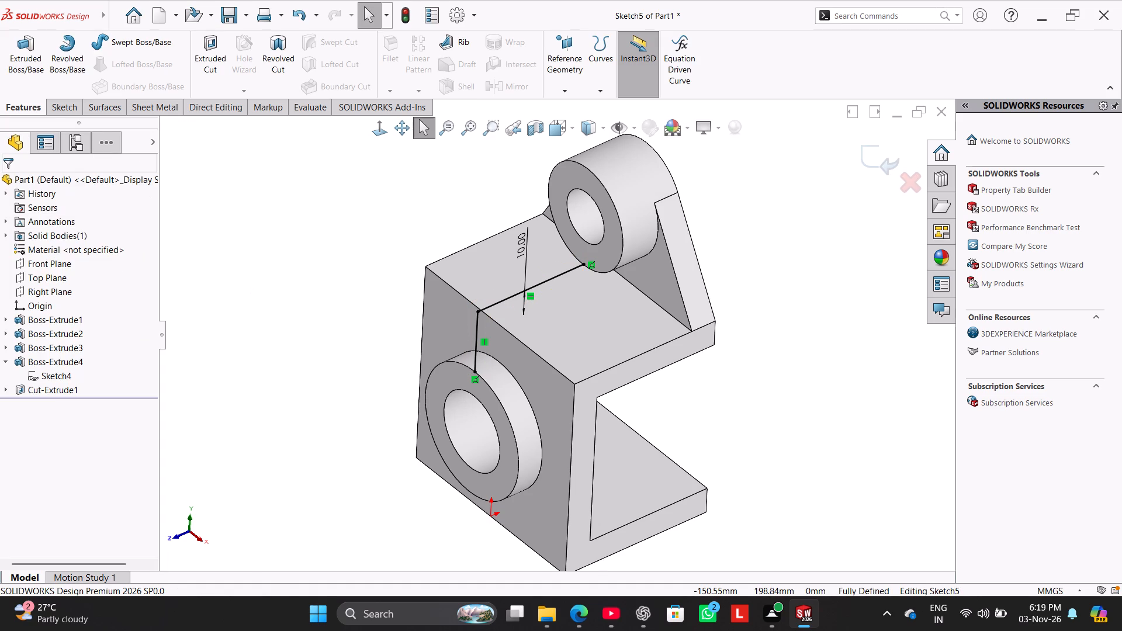
# Examine how the connecting sketch lines meet the front ring, the bracket and the upper boss.
pyautogui.click(51, 108)
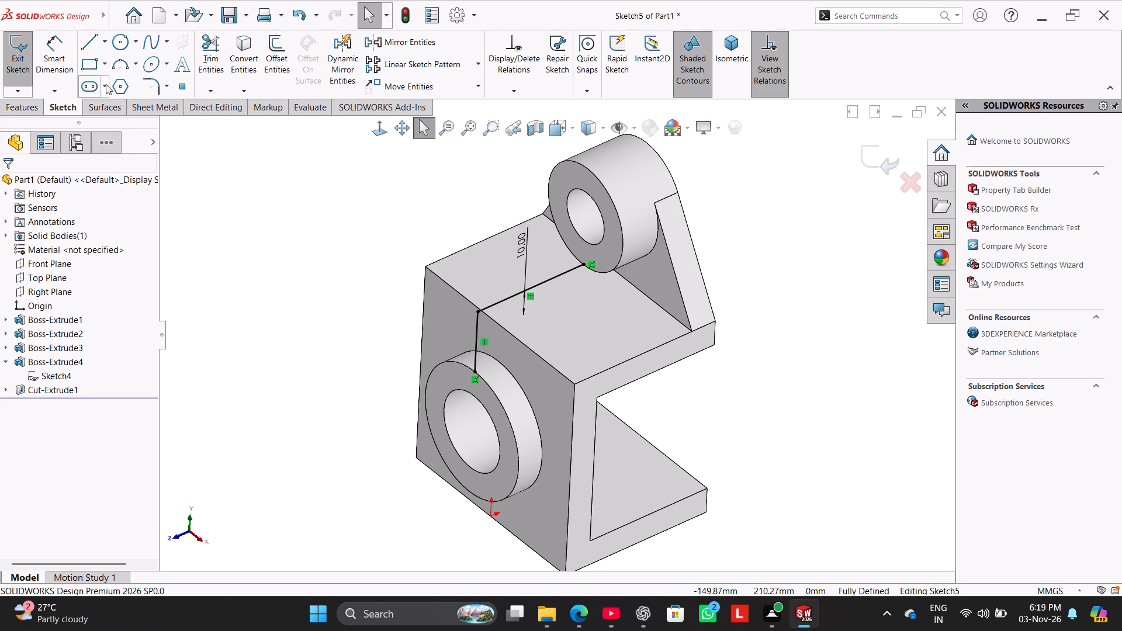
pyautogui.moveTo(323, 295); pyautogui.dragTo(307, 249, button='middle')
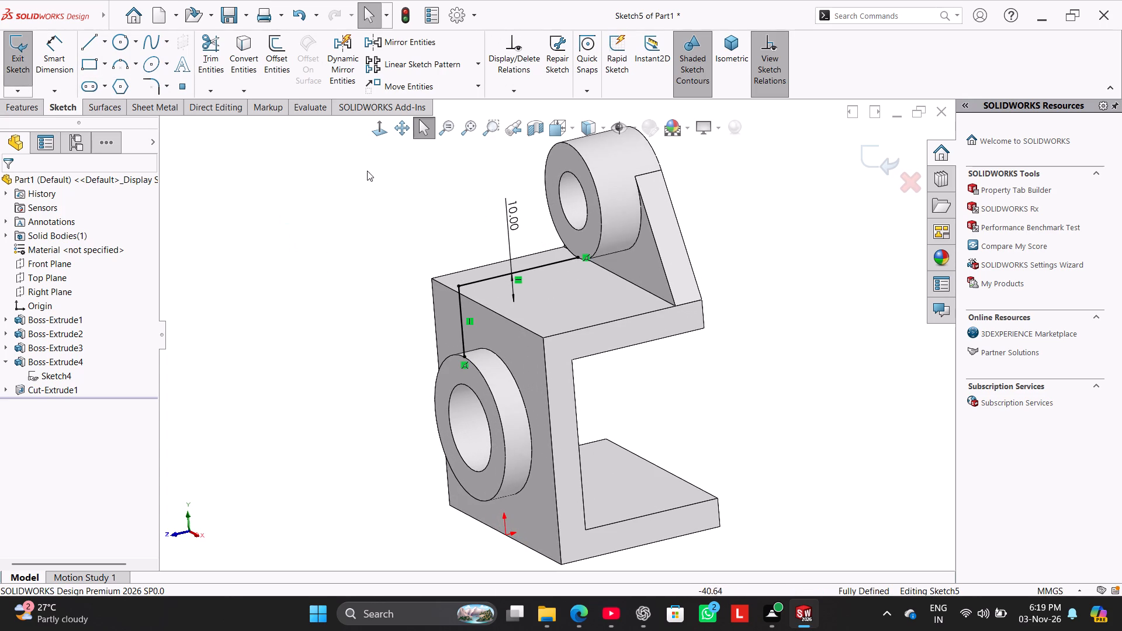
pyautogui.click(376, 129)
pyautogui.click(336, 240)
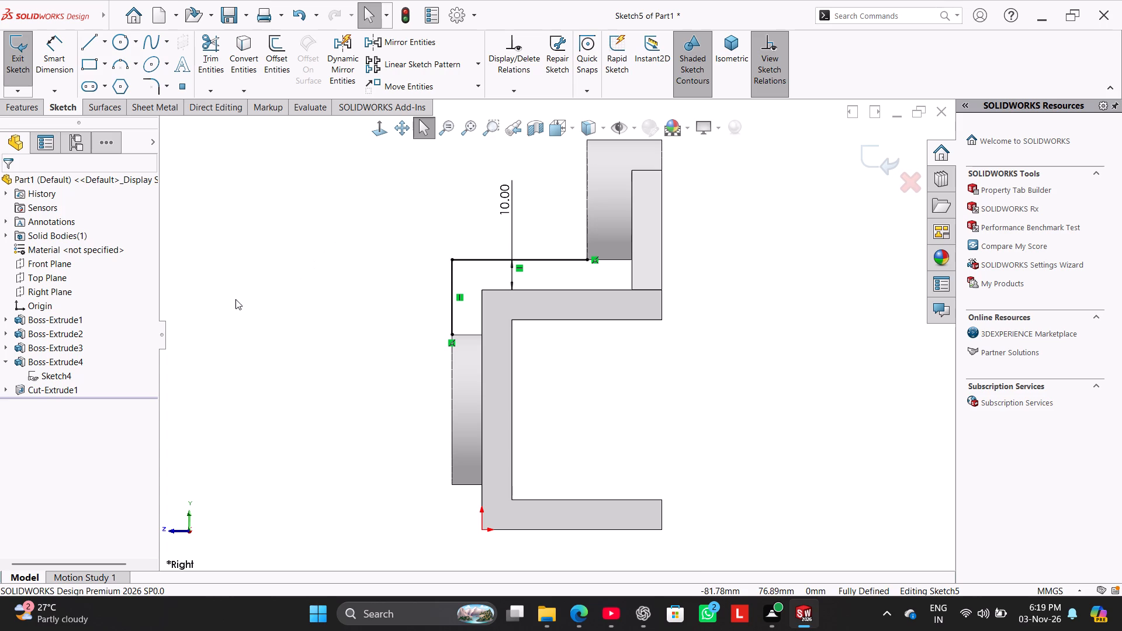
pyautogui.moveTo(255, 242); pyautogui.dragTo(349, 349, button='middle')
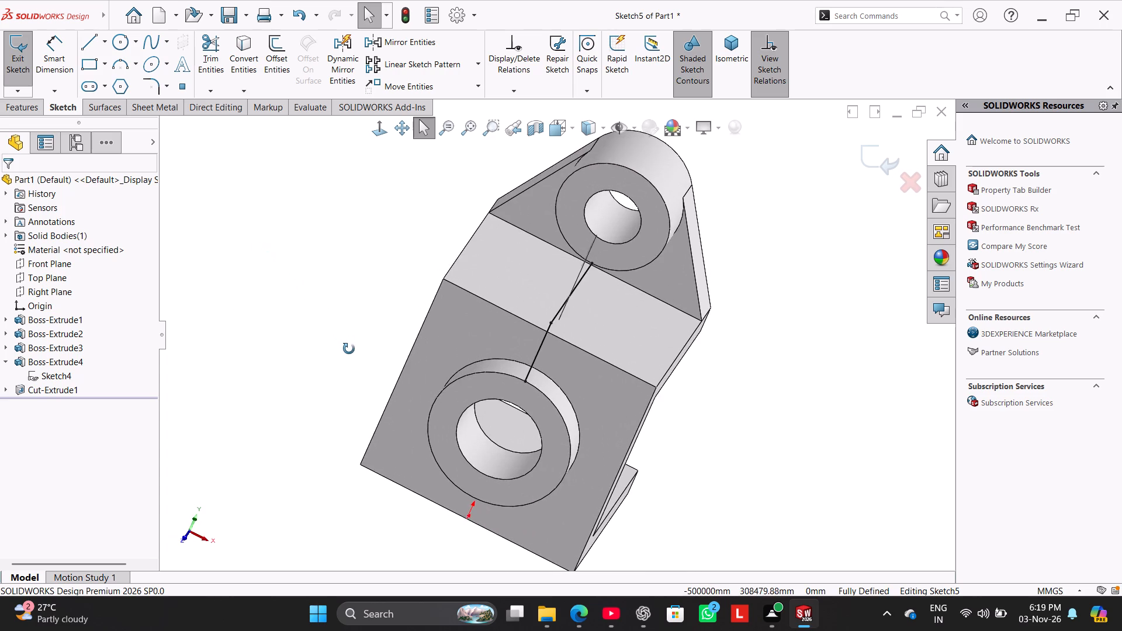
pyautogui.moveTo(349, 349); pyautogui.dragTo(302, 292, button='middle')
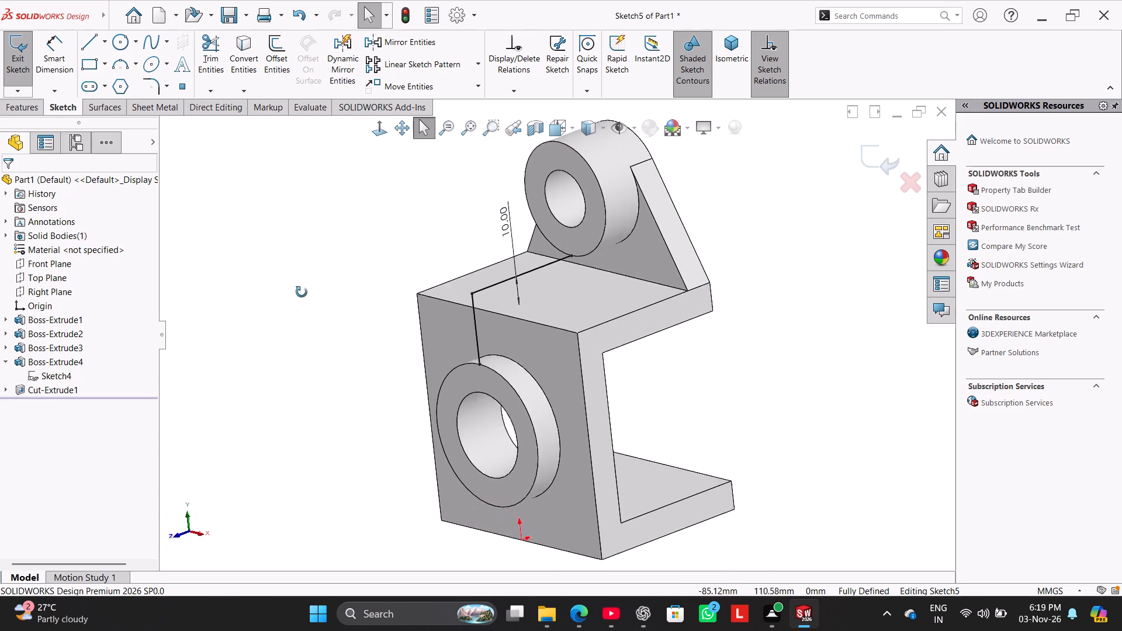
pyautogui.moveTo(302, 292); pyautogui.dragTo(290, 376, button='middle')
pyautogui.click(378, 128)
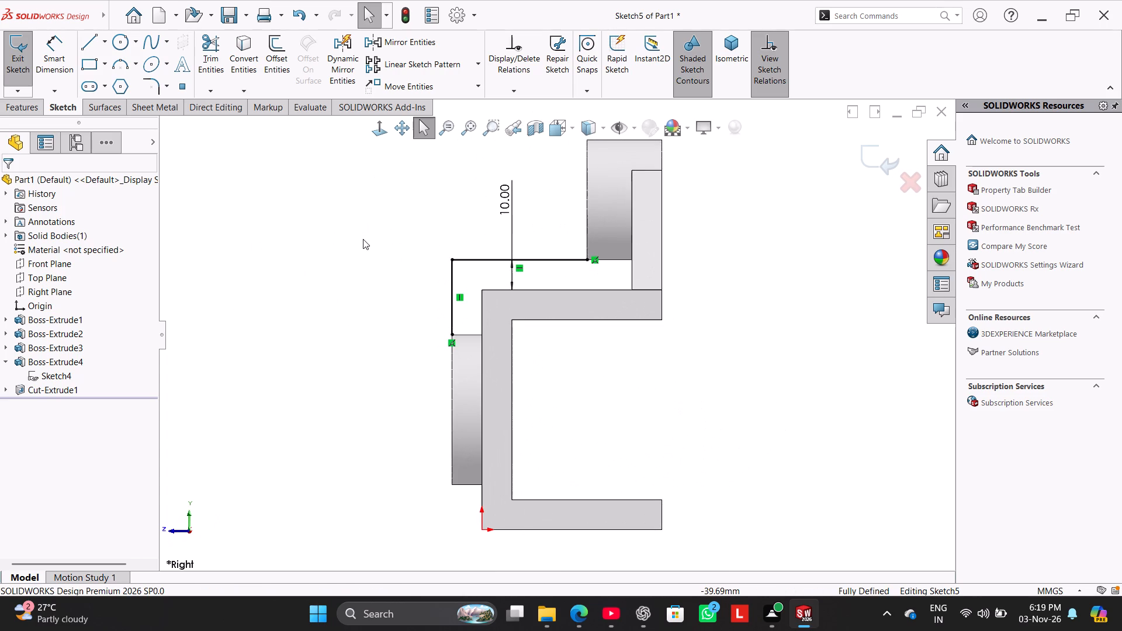
pyautogui.moveTo(366, 244); pyautogui.dragTo(400, 306, button='middle')
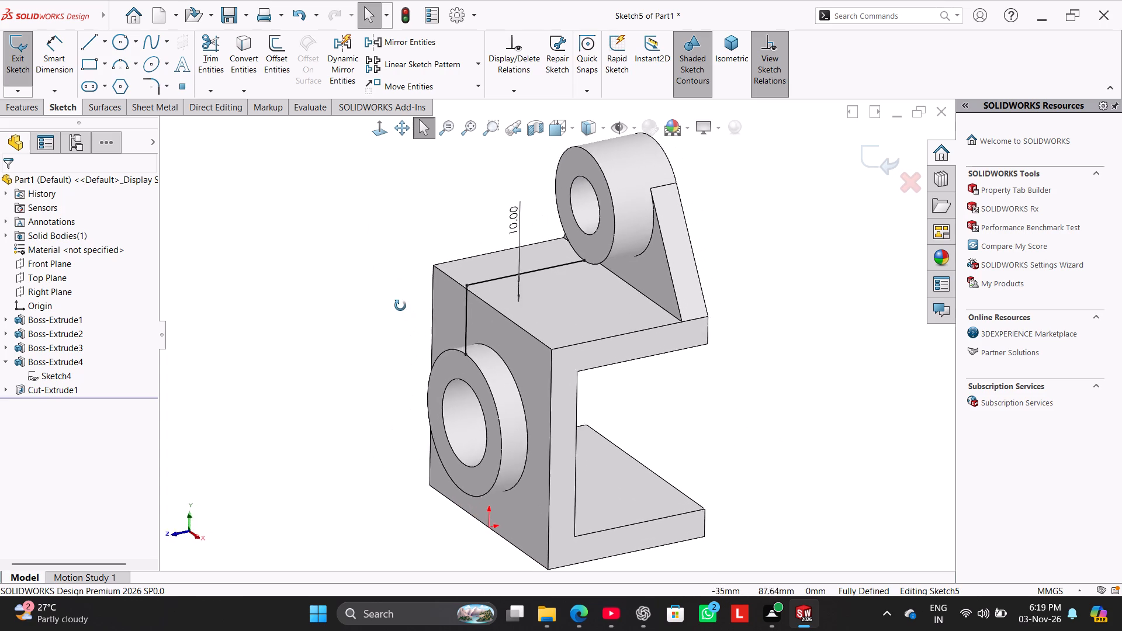
pyautogui.moveTo(400, 306); pyautogui.dragTo(388, 280, button='middle')
# Try to extrude the connecting sketch as a Mid Plane thin boss, 10 mm deep with a 10 mm one-direction wall.
pyautogui.click(29, 106)
pyautogui.click(32, 57)
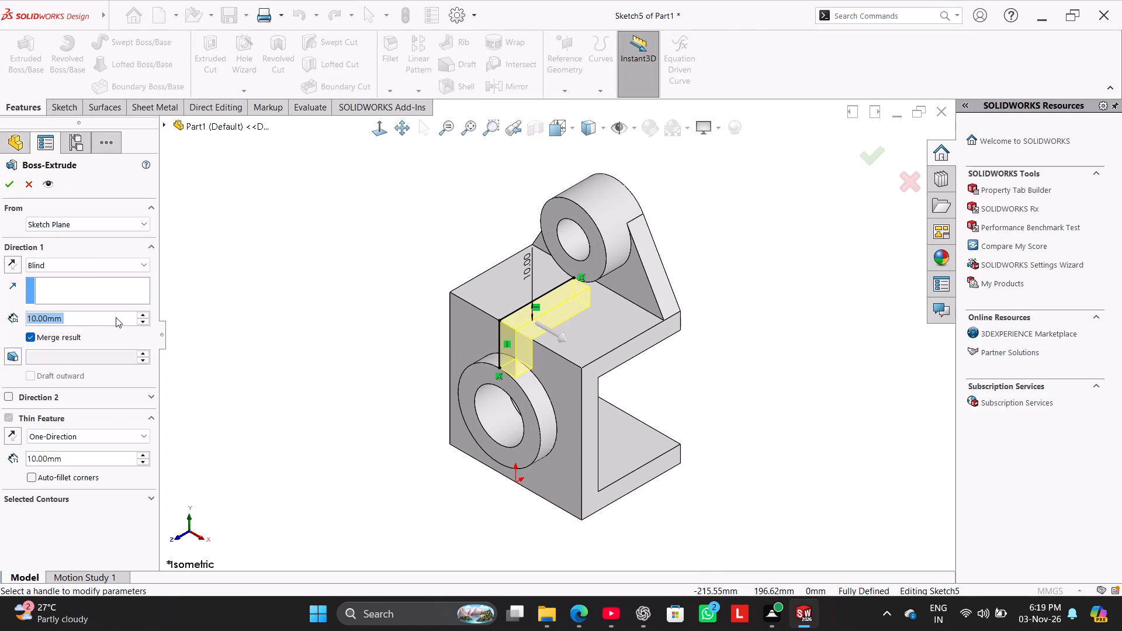
pyautogui.click(79, 266)
pyautogui.click(95, 352)
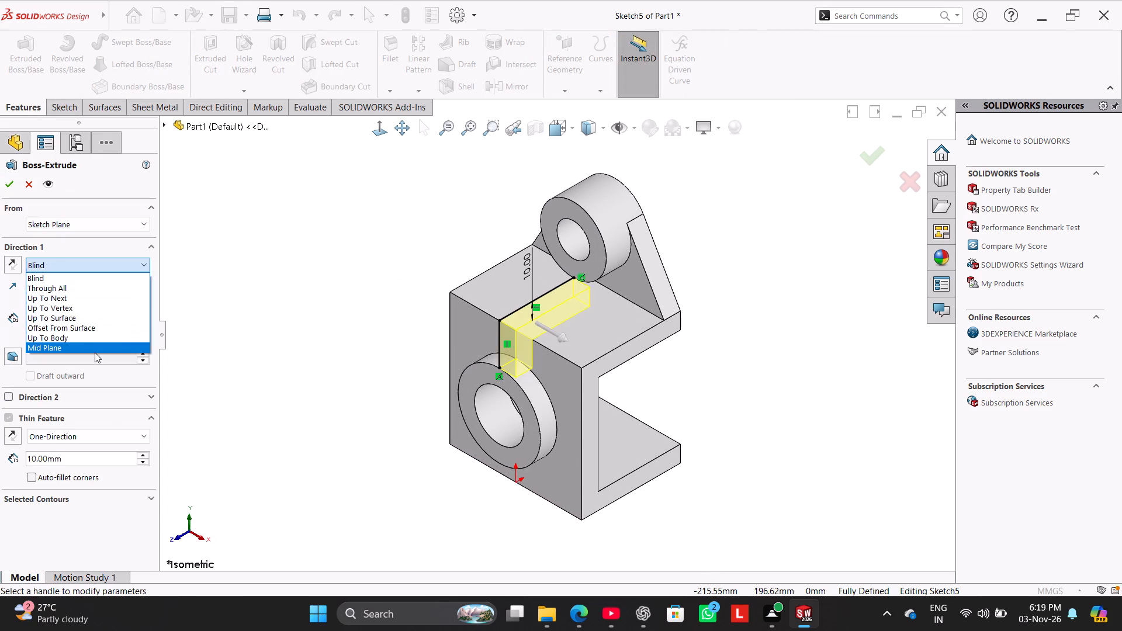
pyautogui.click(92, 345)
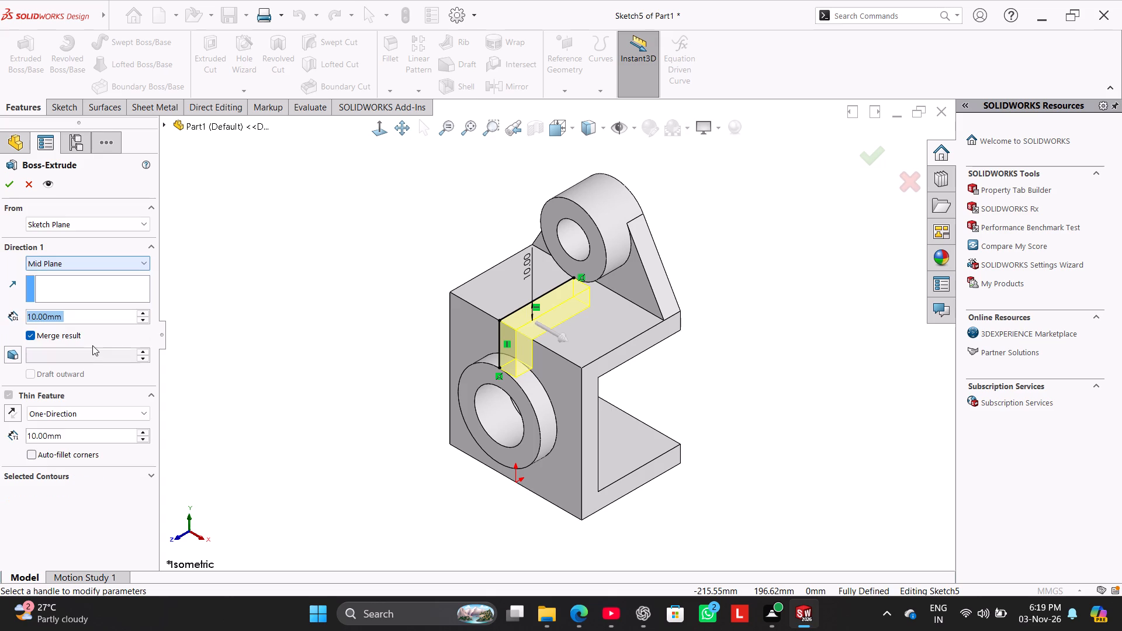
pyautogui.moveTo(251, 390); pyautogui.dragTo(198, 337, button='middle')
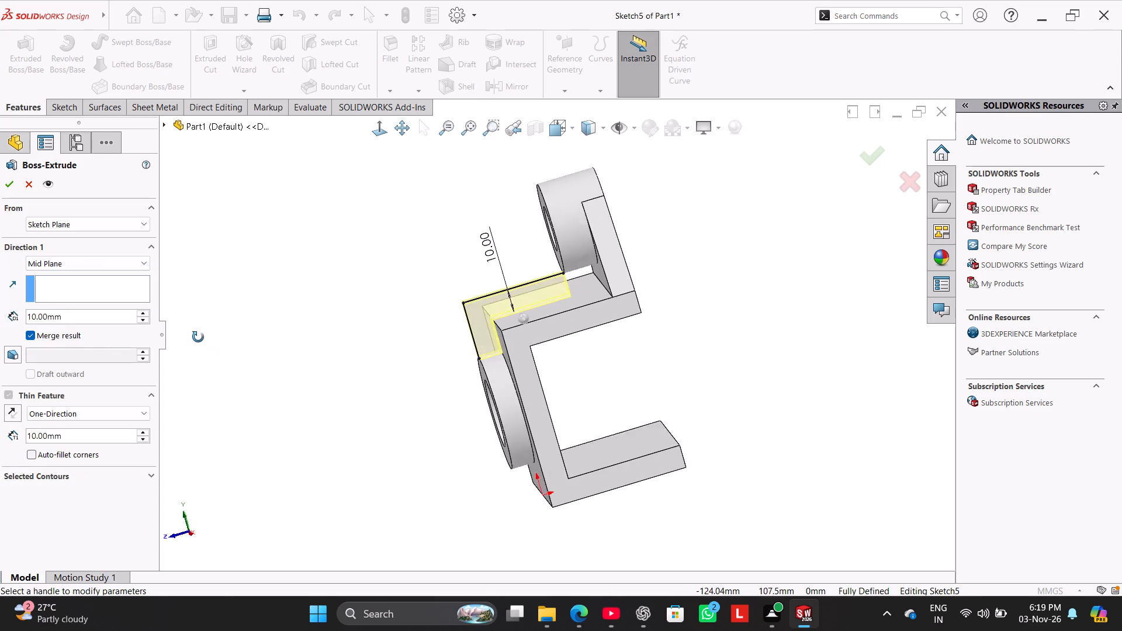
pyautogui.moveTo(198, 337); pyautogui.dragTo(216, 359, button='middle')
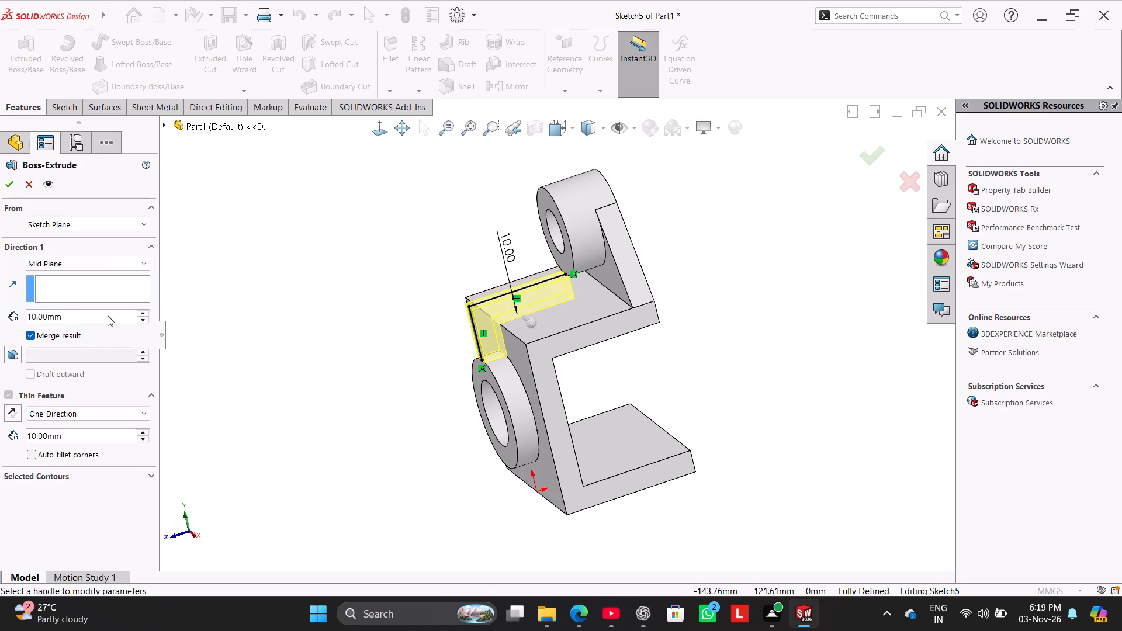
pyautogui.click(5, 190)
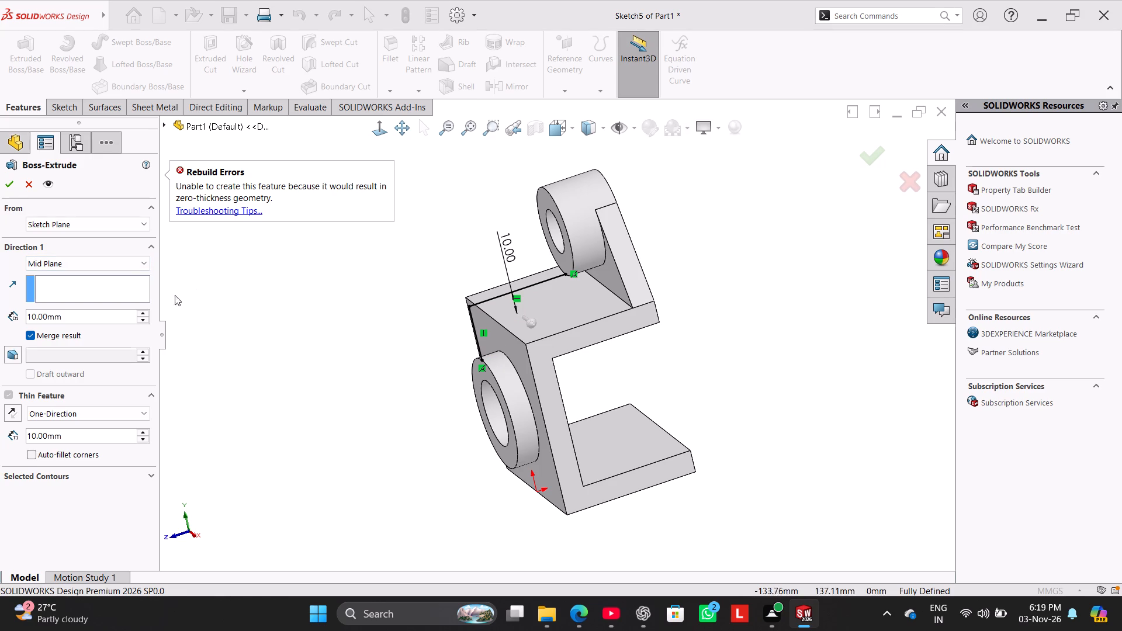
pyautogui.click(16, 186)
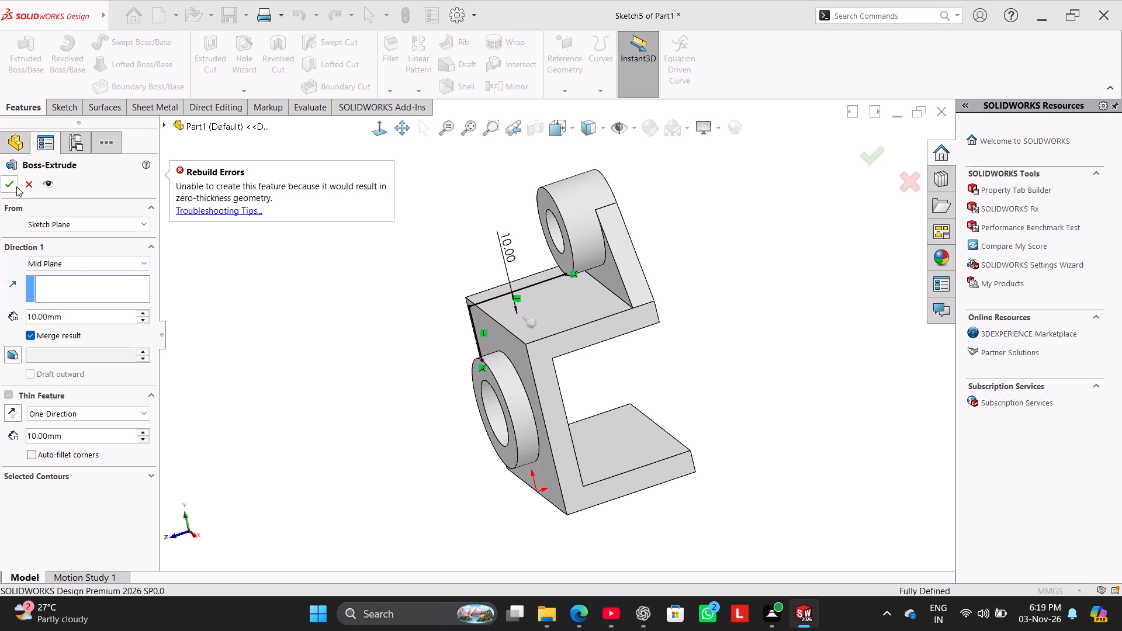
pyautogui.click(16, 186)
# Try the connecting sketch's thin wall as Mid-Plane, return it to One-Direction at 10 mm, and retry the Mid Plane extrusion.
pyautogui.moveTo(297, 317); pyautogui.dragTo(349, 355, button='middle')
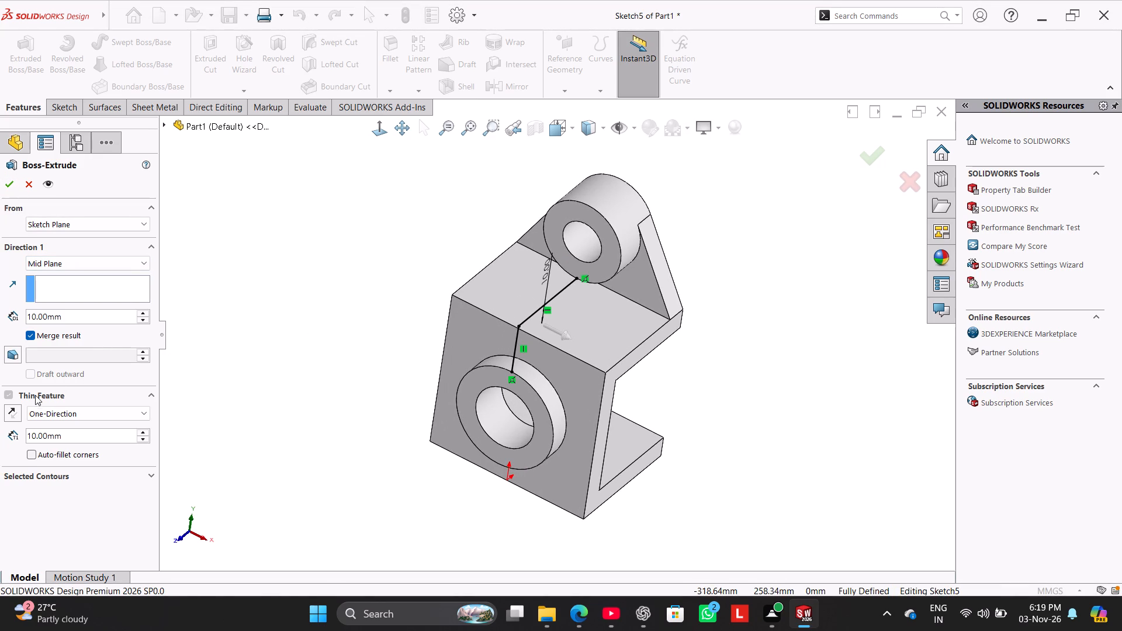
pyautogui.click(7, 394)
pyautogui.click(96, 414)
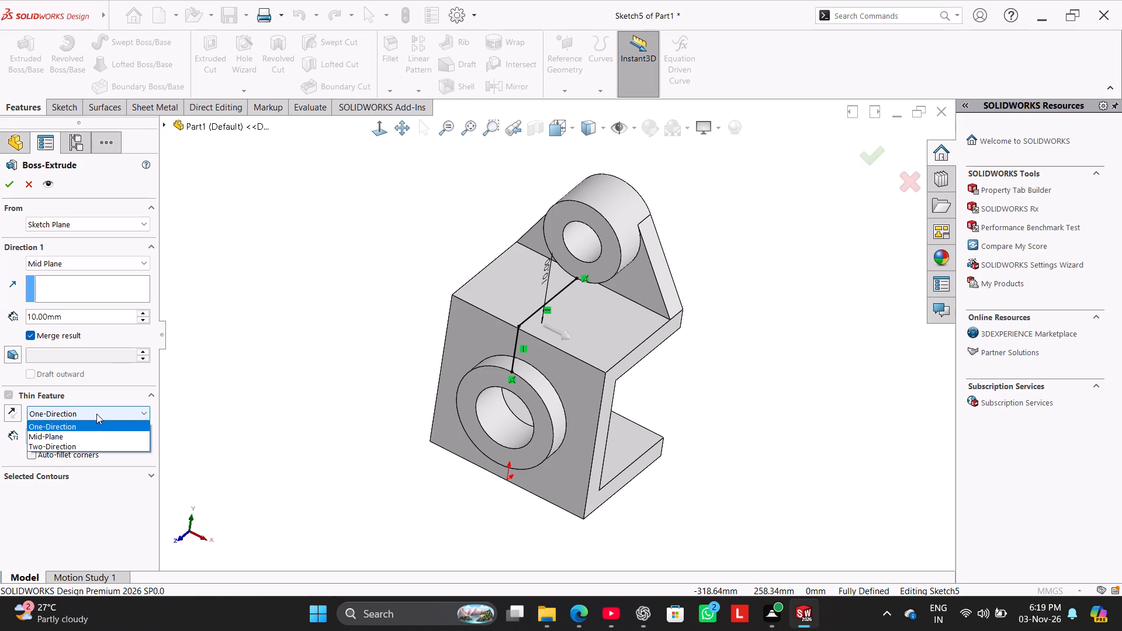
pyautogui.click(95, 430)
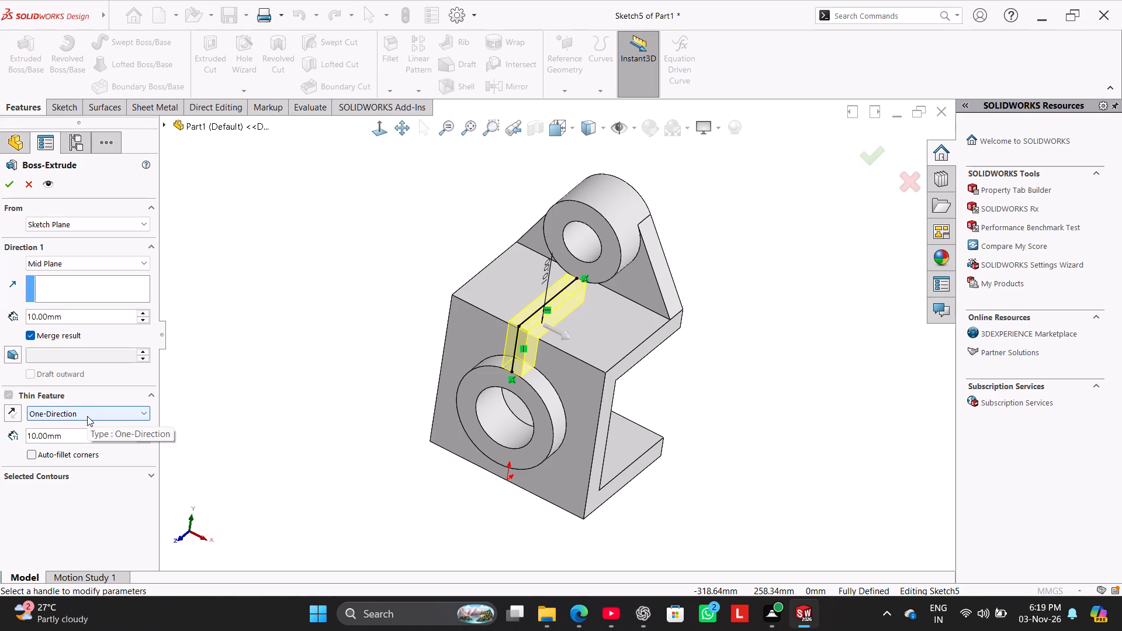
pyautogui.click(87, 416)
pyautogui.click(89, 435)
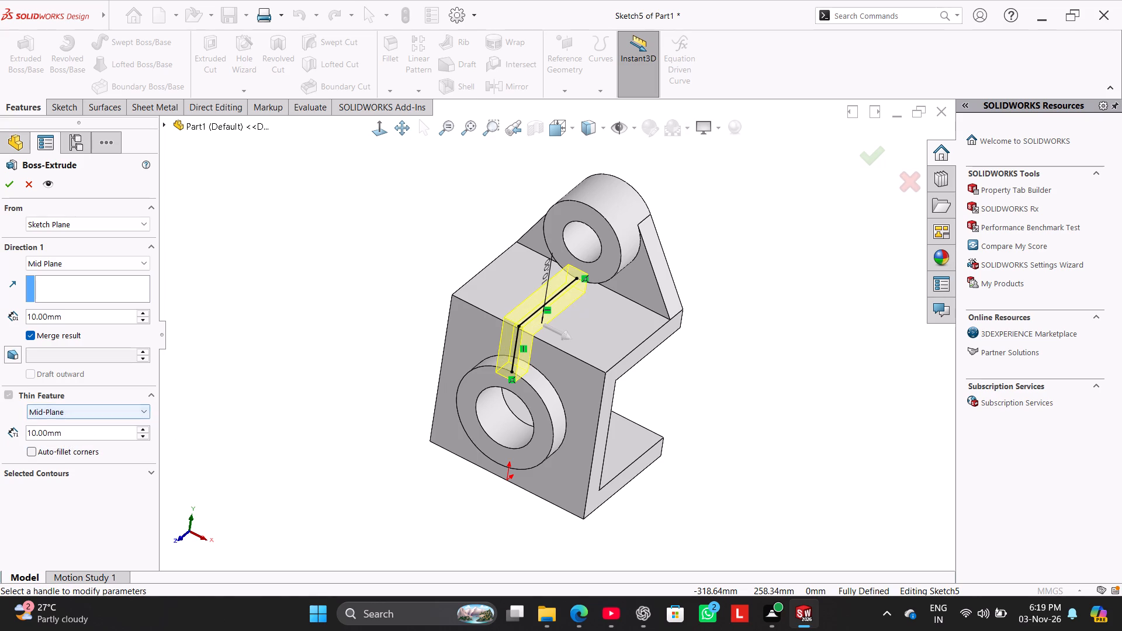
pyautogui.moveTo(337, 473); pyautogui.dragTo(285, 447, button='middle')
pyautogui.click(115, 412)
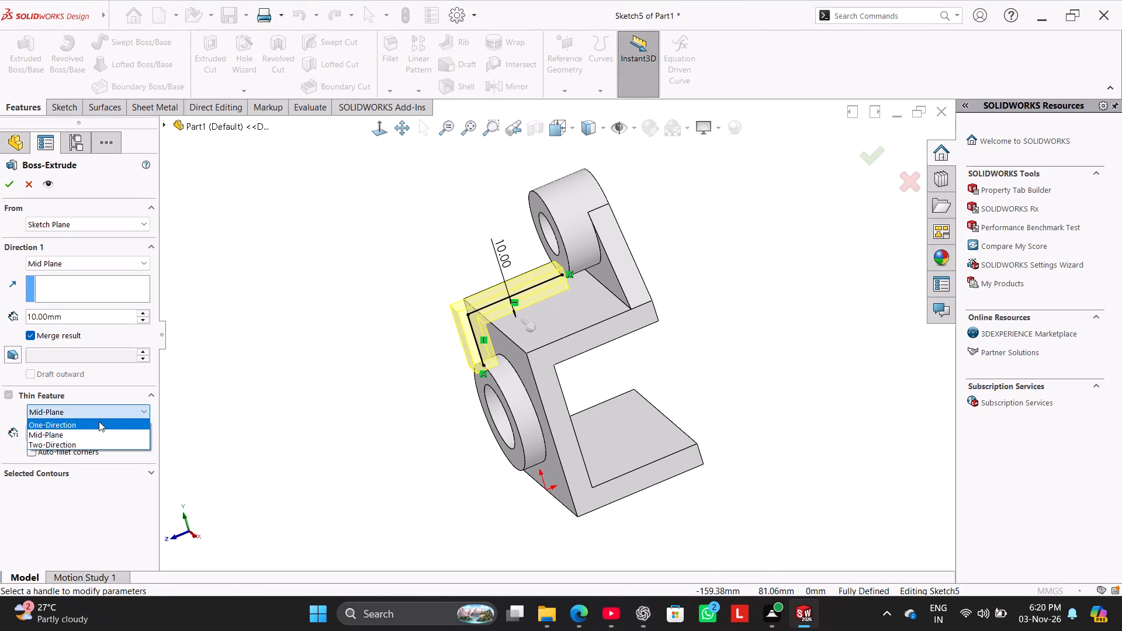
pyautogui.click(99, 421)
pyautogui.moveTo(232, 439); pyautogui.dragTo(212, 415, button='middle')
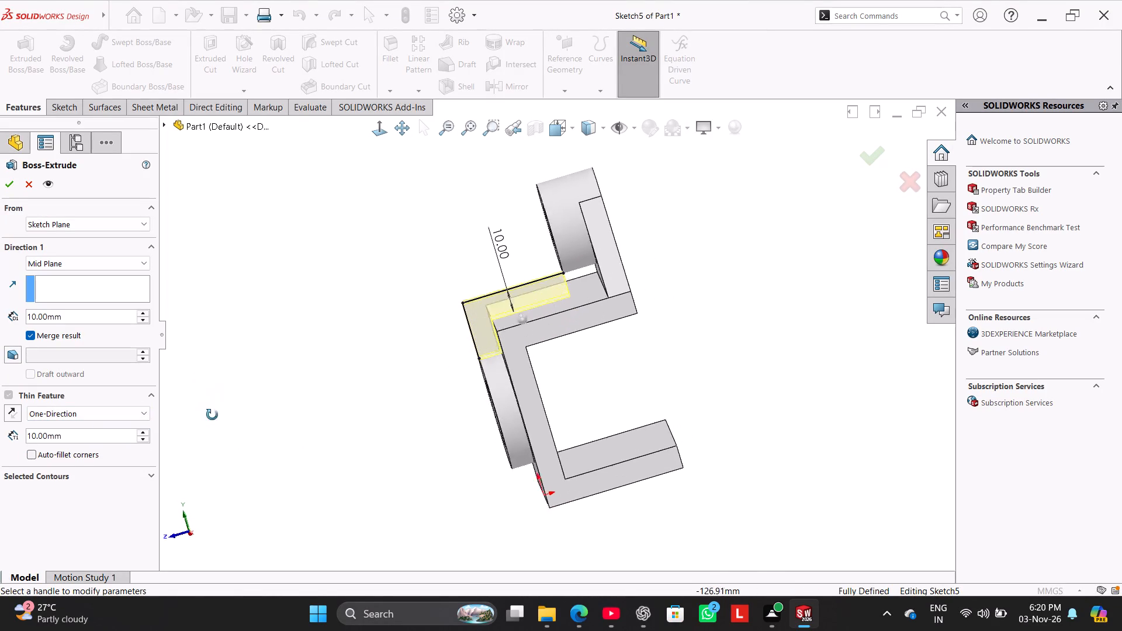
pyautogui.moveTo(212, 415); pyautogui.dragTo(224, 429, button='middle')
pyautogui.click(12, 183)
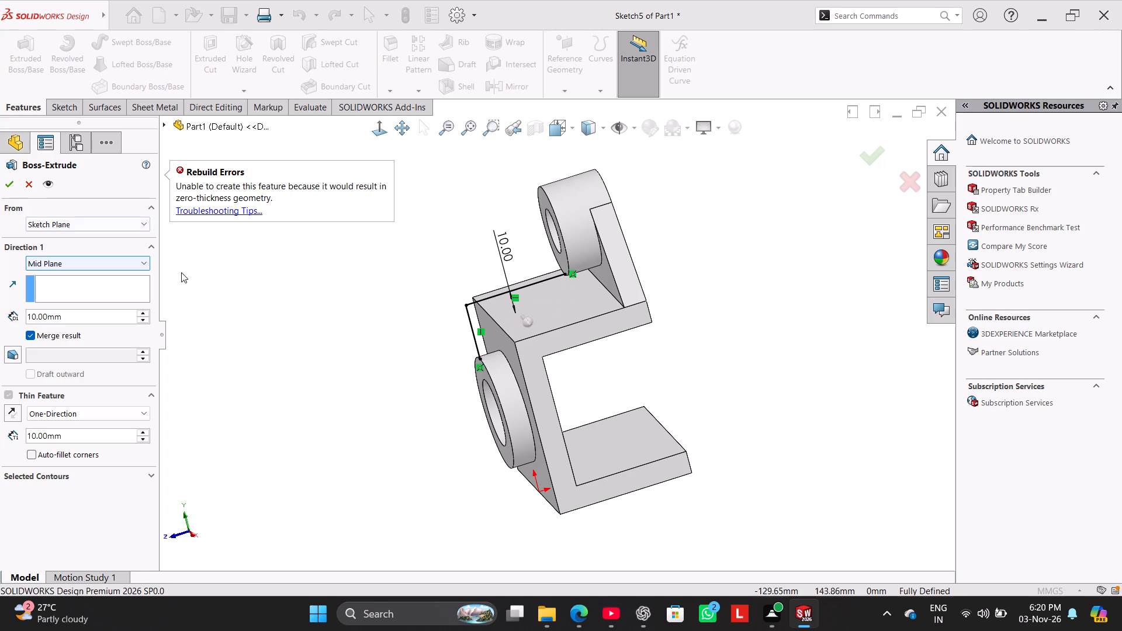
# Create the 10 mm Mid Plane thin extrusion of the connecting sketch with Merge result turned off.
pyautogui.click(250, 278)
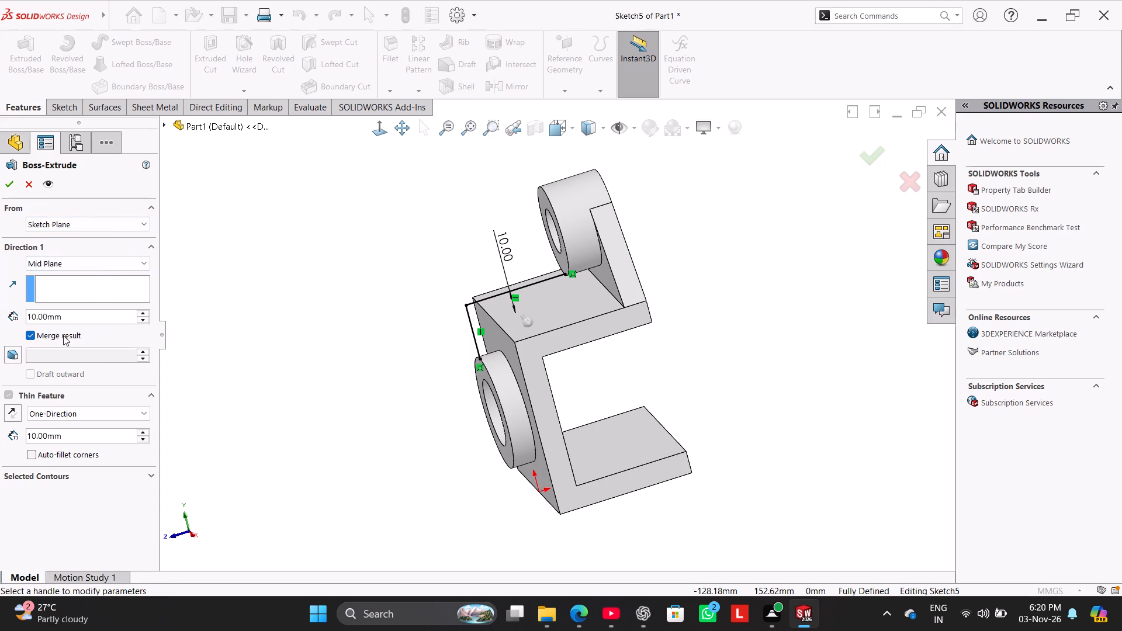
pyautogui.click(63, 335)
pyautogui.click(11, 184)
pyautogui.click(278, 299)
# In the connecting web's sketch, delete the coincident relation at the horizontal line's endpoint on the upper boss's front face.
pyautogui.moveTo(379, 357); pyautogui.dragTo(424, 321, button='middle')
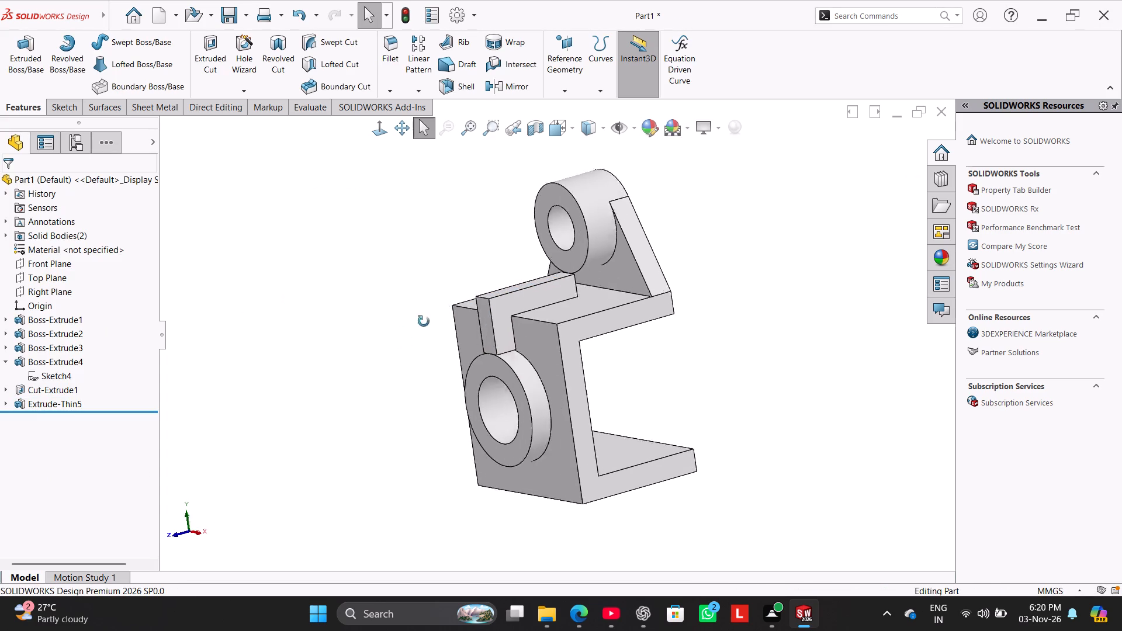
pyautogui.moveTo(424, 321); pyautogui.dragTo(365, 297, button='middle')
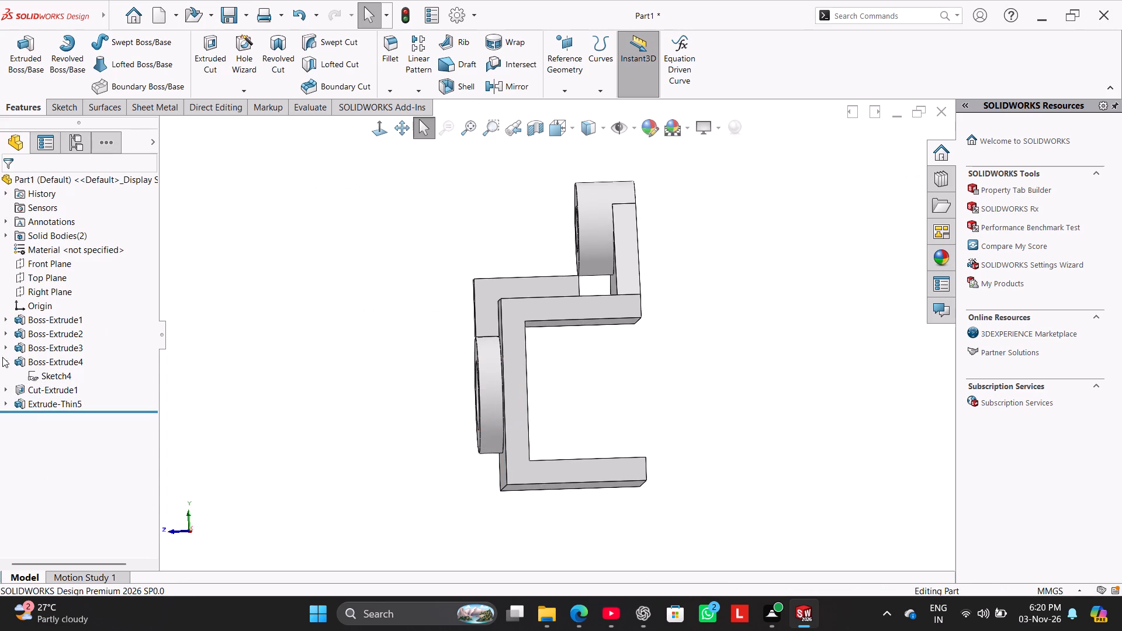
pyautogui.click(2, 357)
pyautogui.click(6, 360)
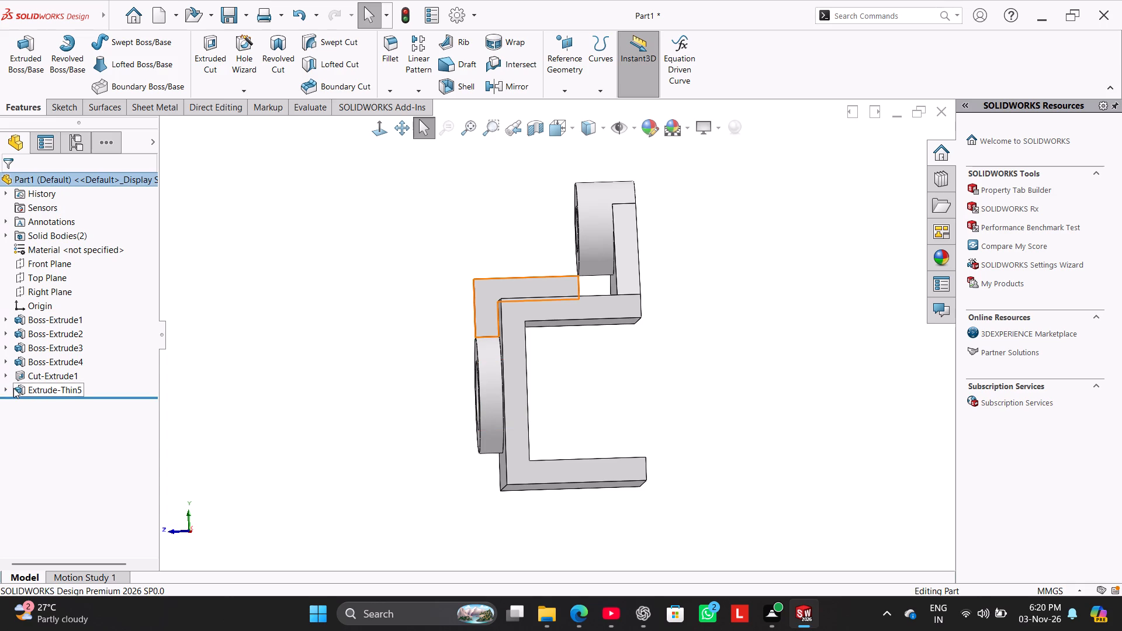
pyautogui.click(12, 388)
pyautogui.rightClick(47, 400)
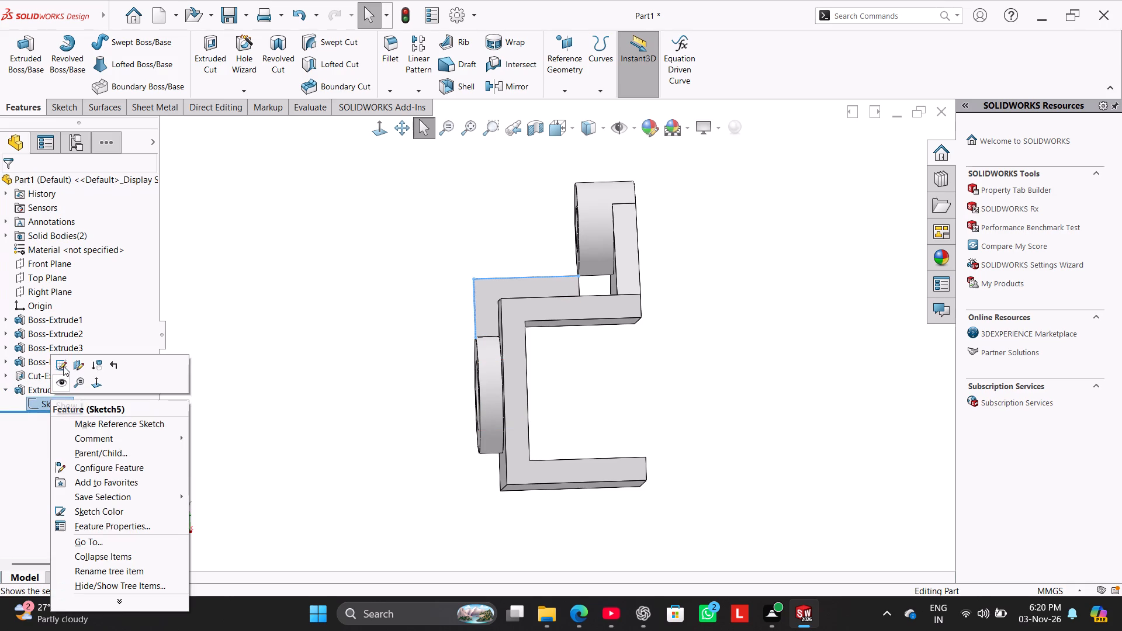
pyautogui.click(63, 366)
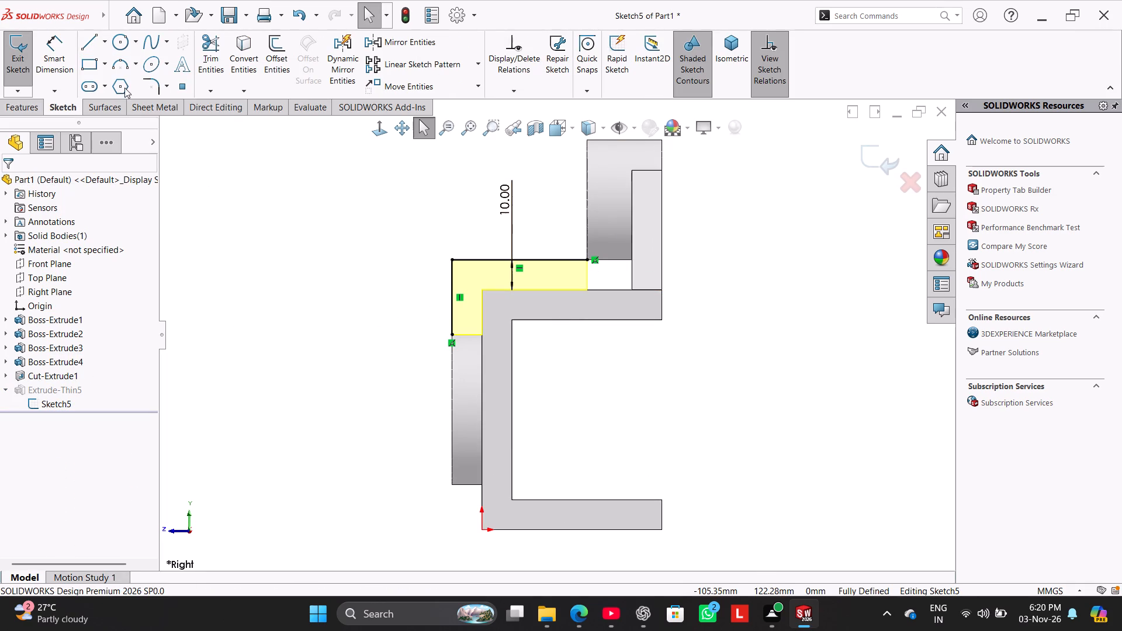
pyautogui.click(92, 46)
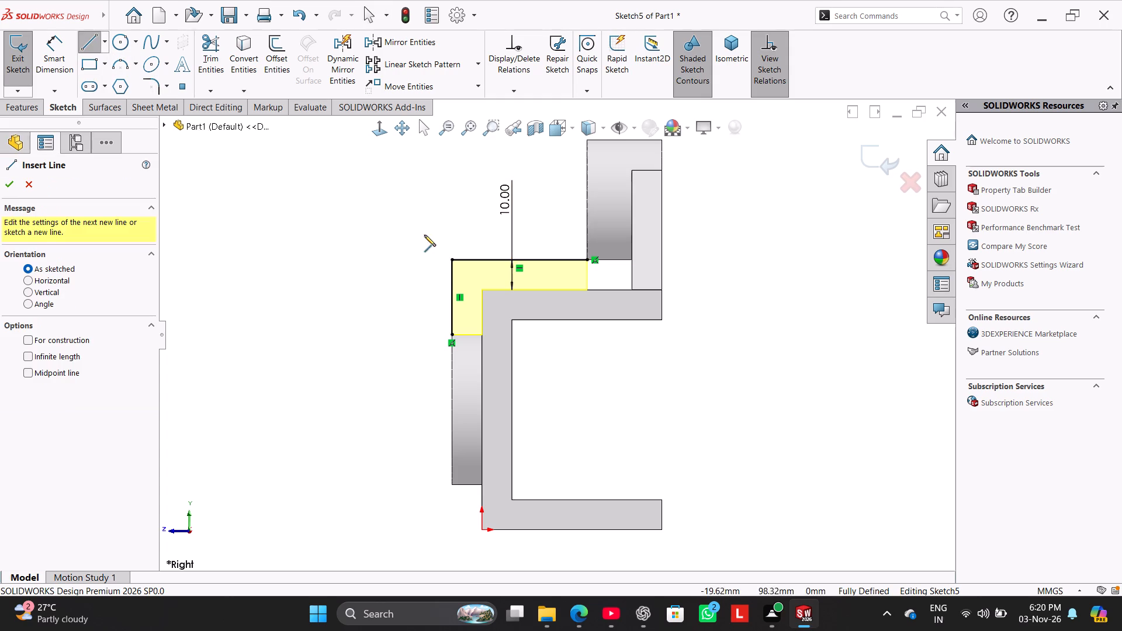
pyautogui.click(26, 177)
pyautogui.scroll(2, 580, 234)
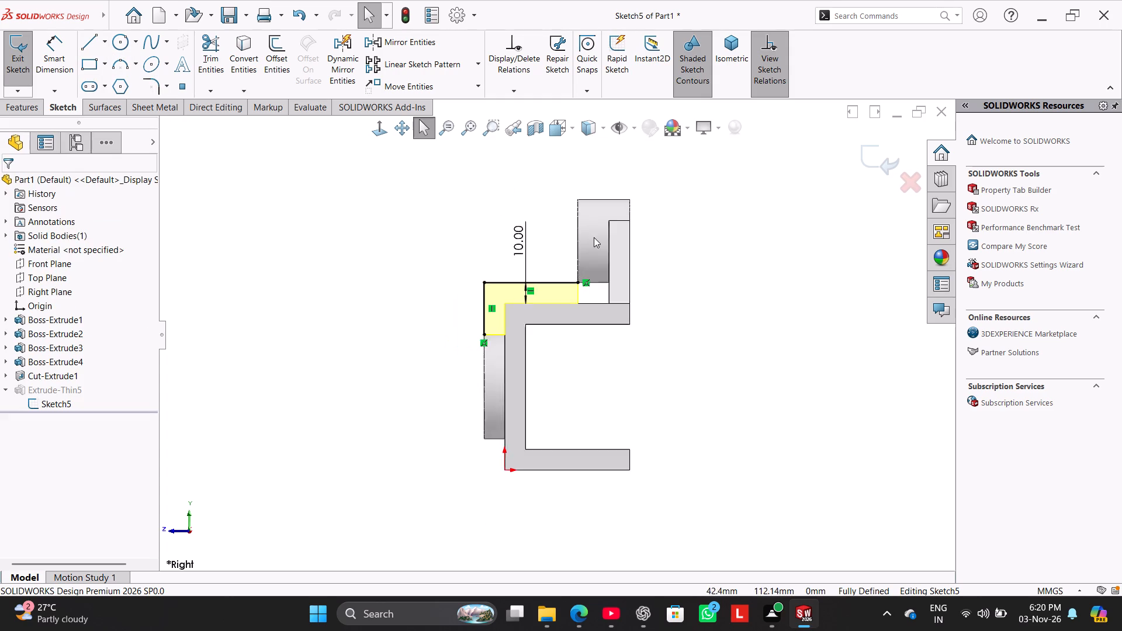
pyautogui.scroll(-5, 594, 237)
pyautogui.moveTo(540, 365); pyautogui.dragTo(584, 366)
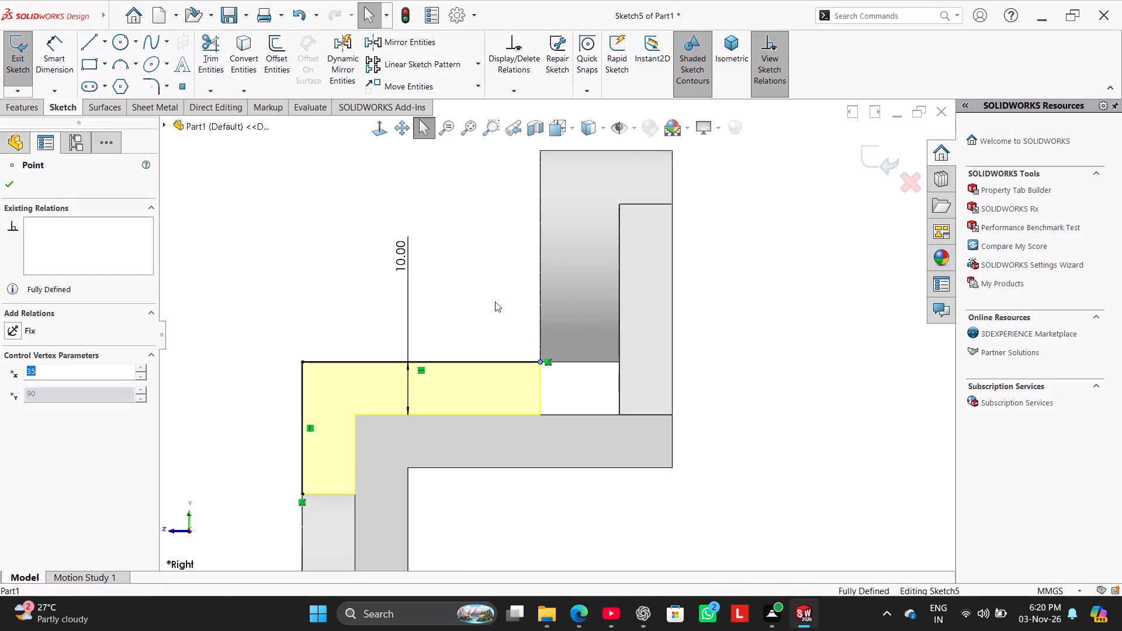
pyautogui.rightClick(548, 363)
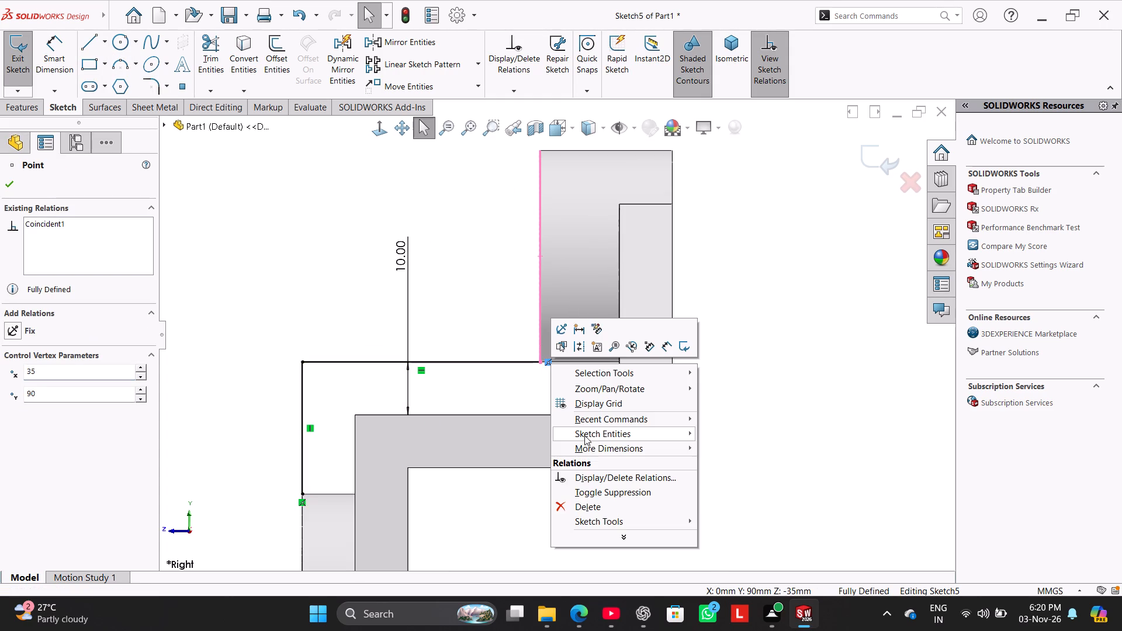
pyautogui.click(607, 504)
# Extend the horizontal sketch line's endpoint under the upper boss to the tapered lug's front face and rebuild the web.
pyautogui.moveTo(539, 362); pyautogui.dragTo(545, 365)
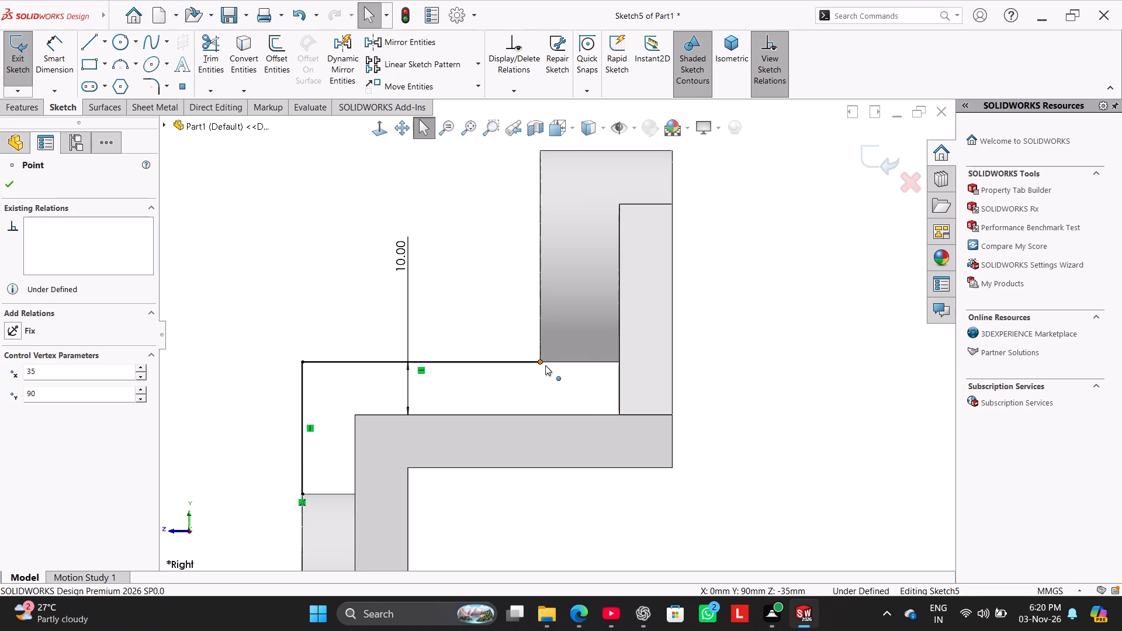
pyautogui.moveTo(545, 365); pyautogui.dragTo(618, 367)
pyautogui.click(466, 240)
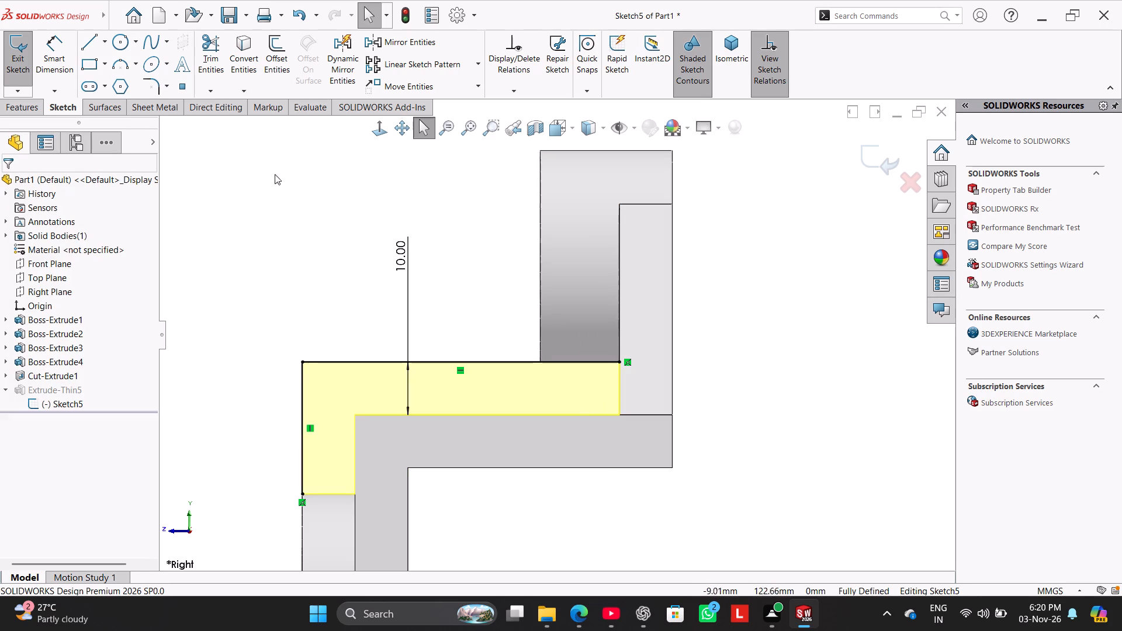
pyautogui.click(26, 56)
pyautogui.click(278, 224)
# Examine how the extended web meets the upper boss, the tapered lug and the front ring.
pyautogui.moveTo(314, 247); pyautogui.dragTo(340, 269, button='middle')
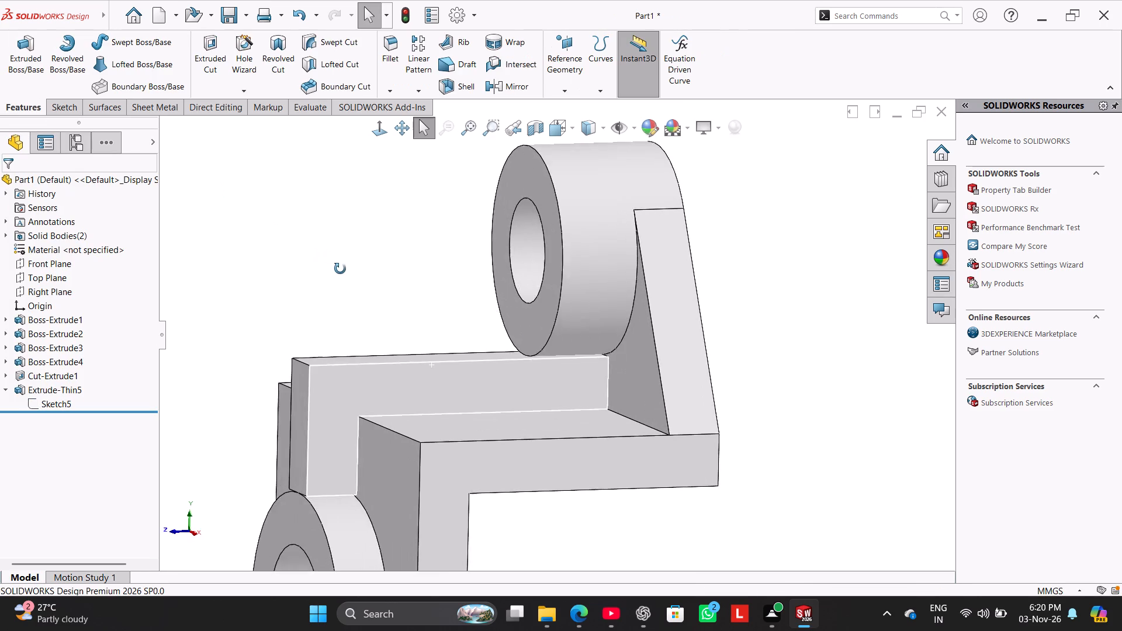
pyautogui.moveTo(340, 269); pyautogui.dragTo(361, 290, button='middle')
pyautogui.moveTo(331, 303); pyautogui.dragTo(372, 227, button='right')
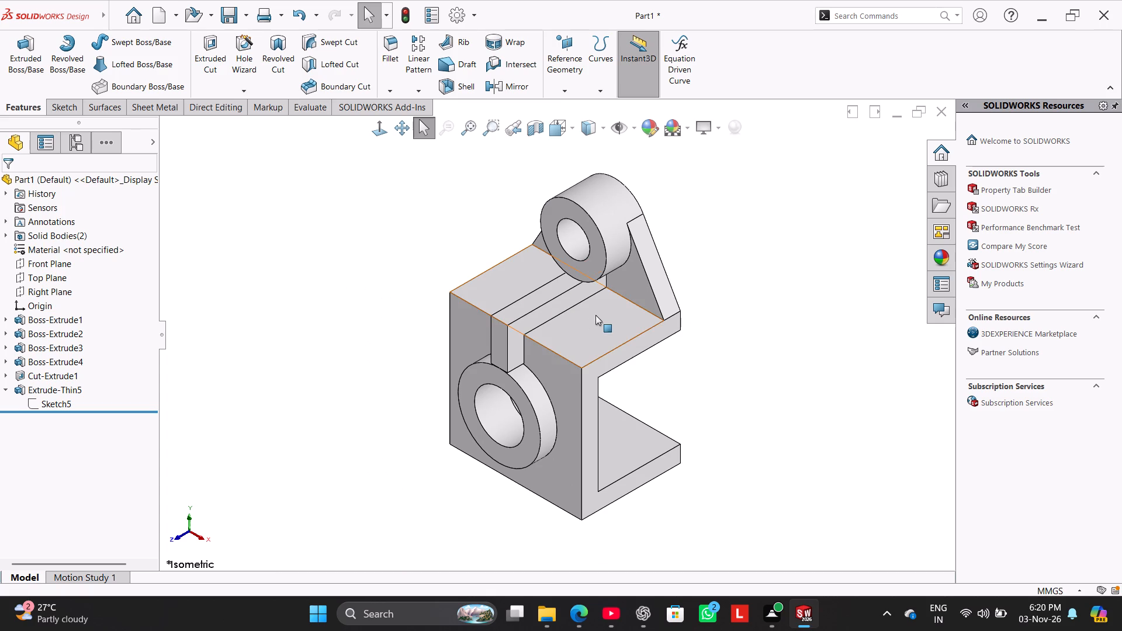
pyautogui.click(8, 391)
pyautogui.moveTo(654, 366); pyautogui.dragTo(617, 266, button='middle')
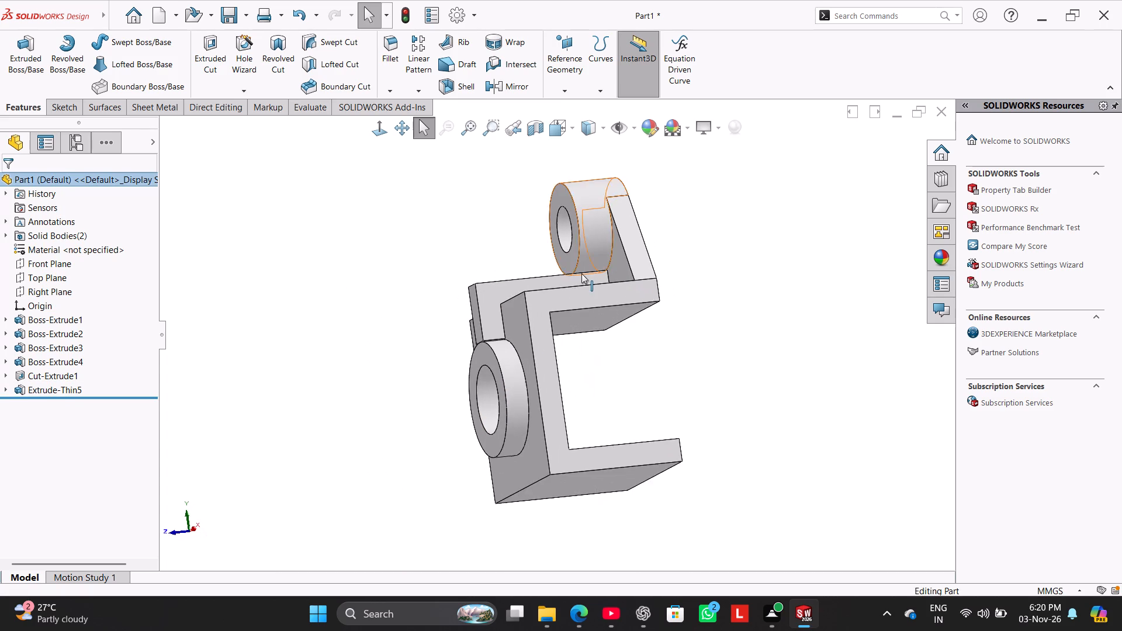
pyautogui.scroll(-5, 547, 272)
pyautogui.moveTo(607, 448); pyautogui.dragTo(632, 485, button='middle')
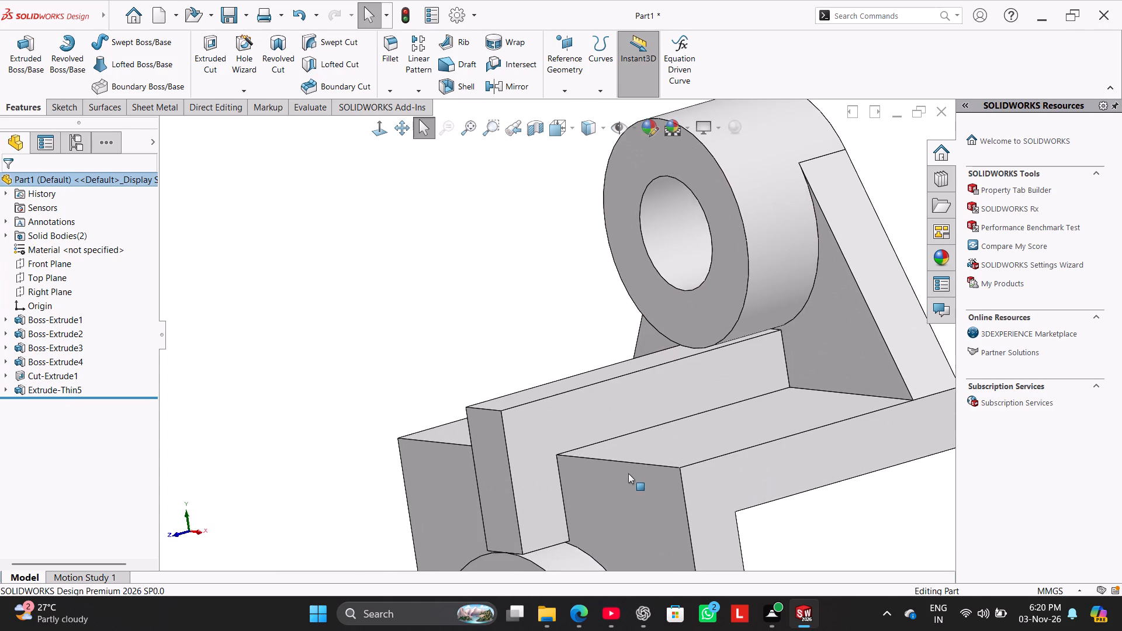
pyautogui.moveTo(628, 473); pyautogui.dragTo(611, 400, button='middle')
pyautogui.scroll(2, 605, 403)
pyautogui.scroll(-1, 605, 404)
pyautogui.scroll(2, 608, 426)
pyautogui.scroll(-2, 599, 437)
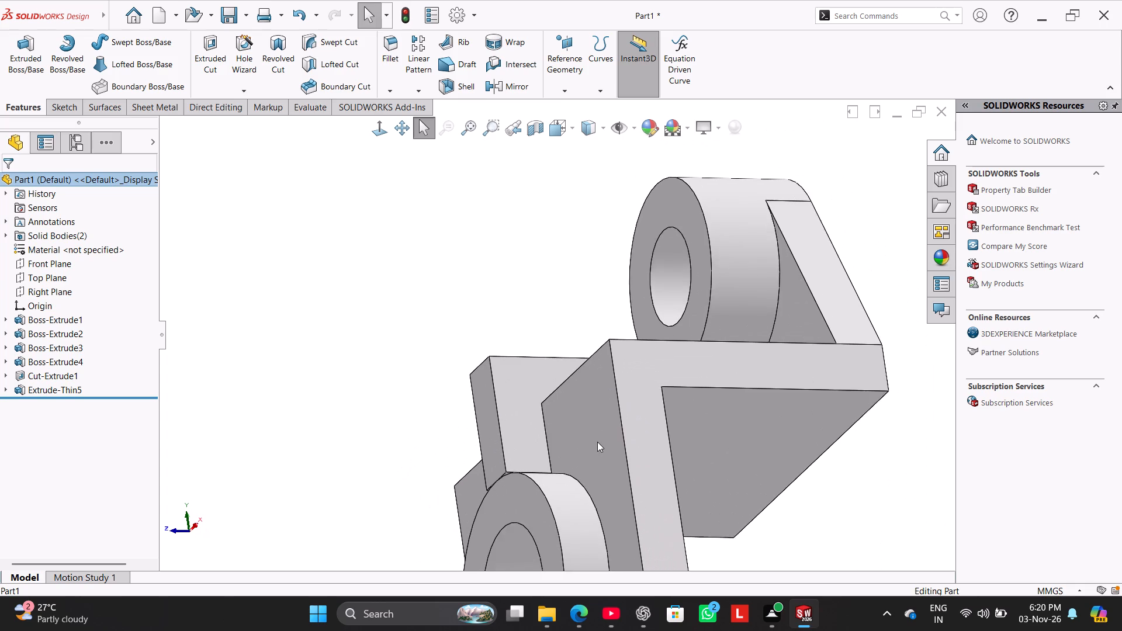
pyautogui.scroll(1, 597, 442)
pyautogui.scroll(-2, 581, 448)
pyautogui.moveTo(379, 394); pyautogui.dragTo(387, 343, button='middle')
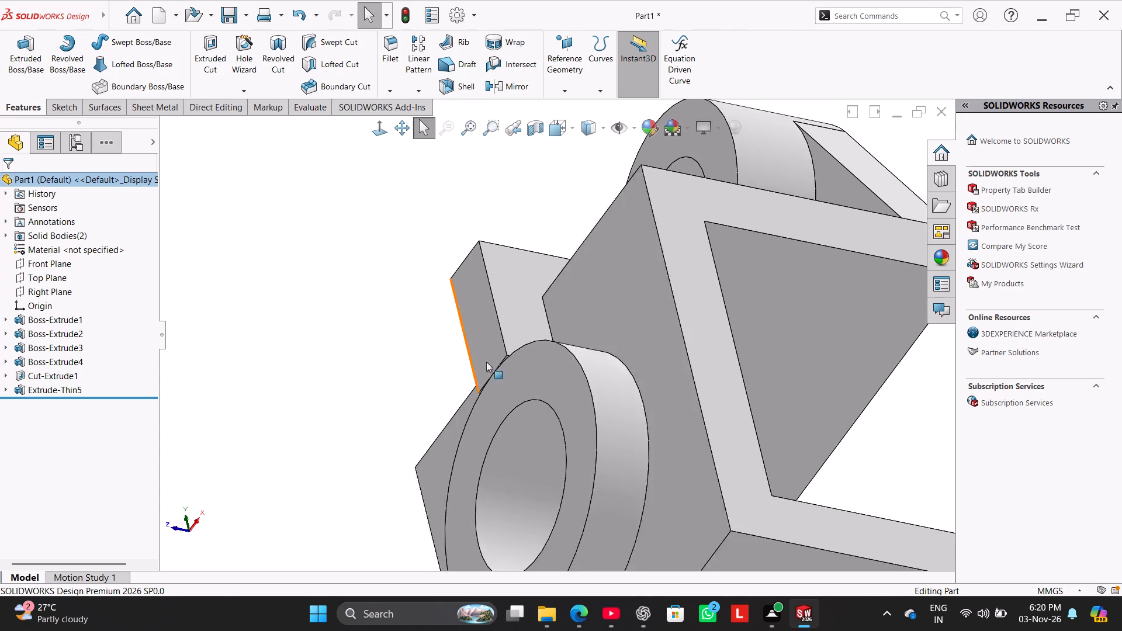
# Start a sketch on the web's lower end face at the front ring and convert the face's edges into sketch lines.
pyautogui.scroll(-5, 493, 368)
pyautogui.moveTo(383, 366); pyautogui.dragTo(425, 318, button='middle')
pyautogui.scroll(-3, 638, 328)
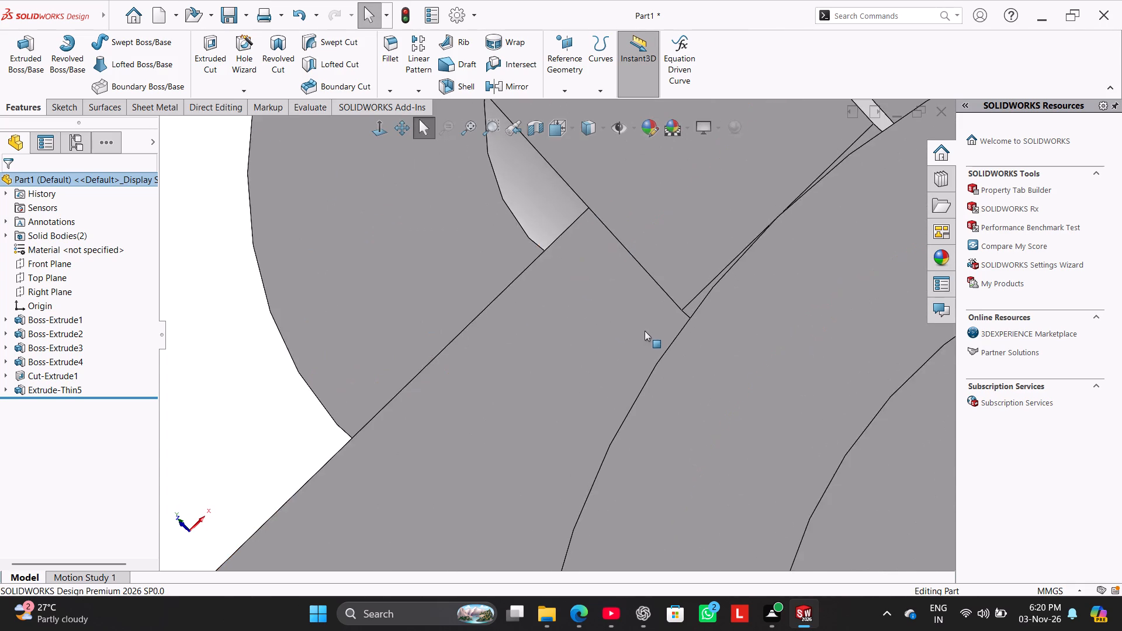
pyautogui.scroll(-2, 652, 337)
pyautogui.click(705, 285)
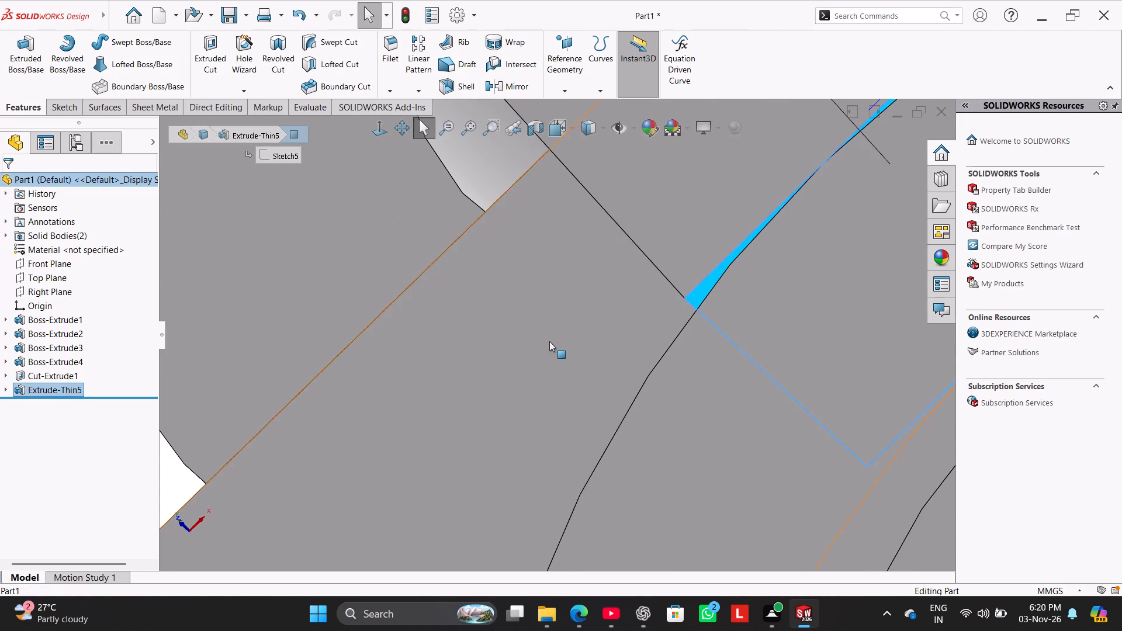
pyautogui.click(56, 104)
pyautogui.click(22, 61)
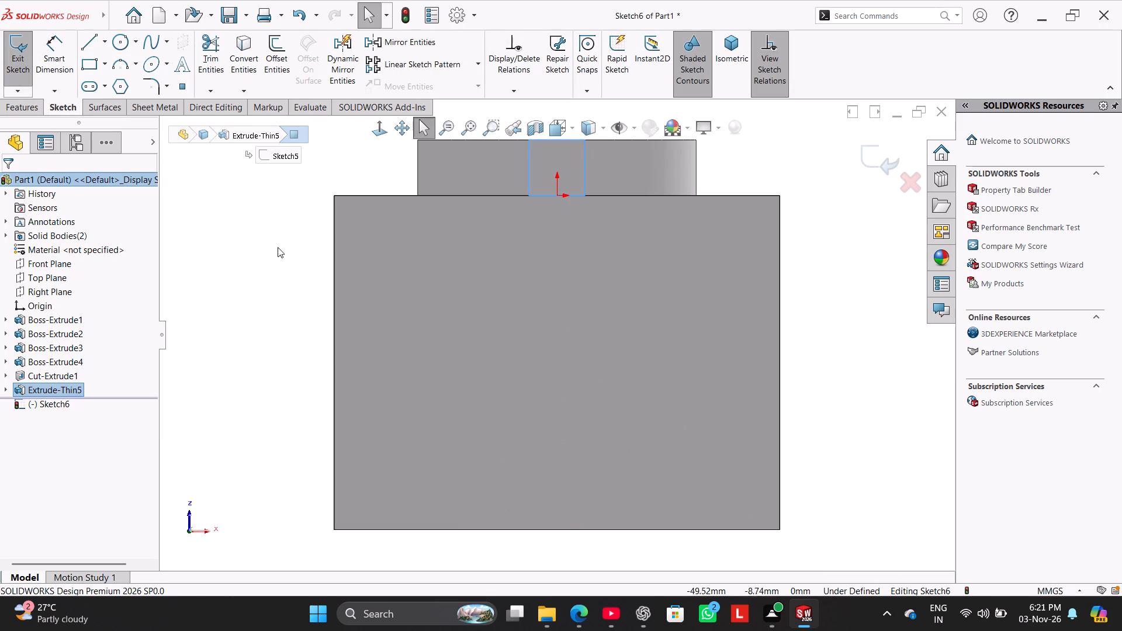
pyautogui.click(248, 46)
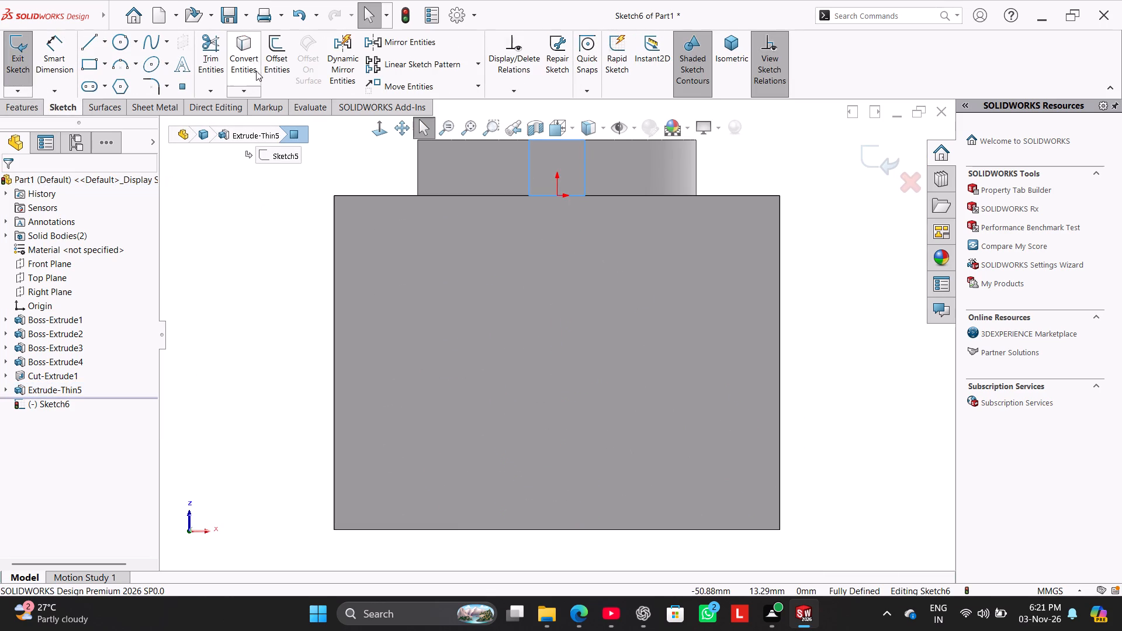
# Extrude the converted web end face outline 6 mm into the front ring as a separate body, with Merge result off.
pyautogui.moveTo(273, 228); pyautogui.dragTo(299, 342, button='middle')
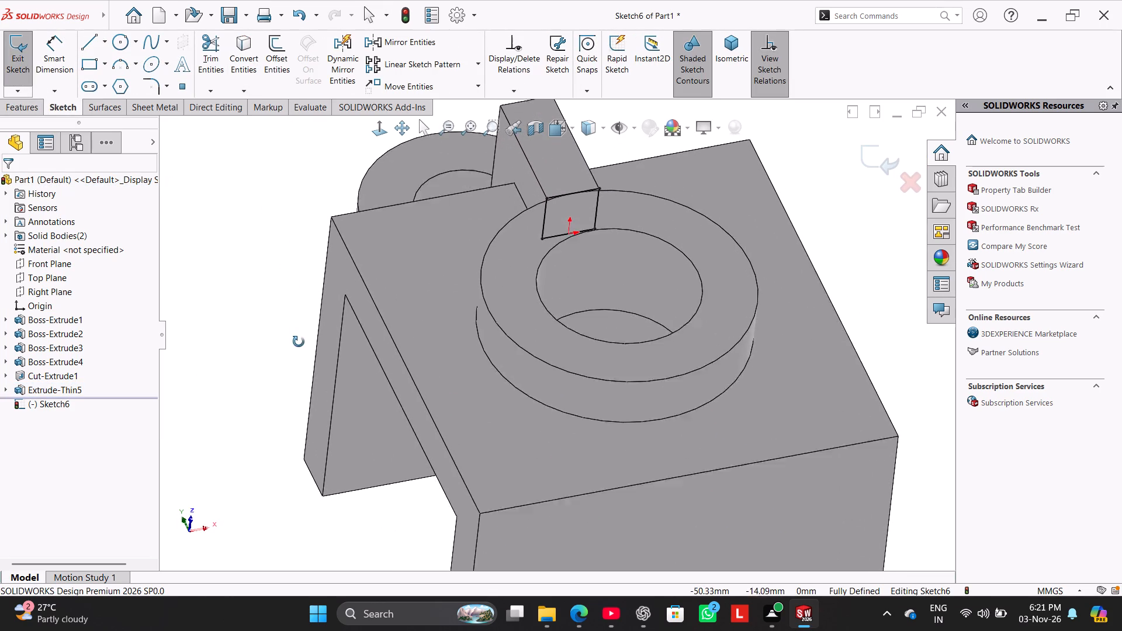
pyautogui.moveTo(299, 342); pyautogui.dragTo(295, 398, button='middle')
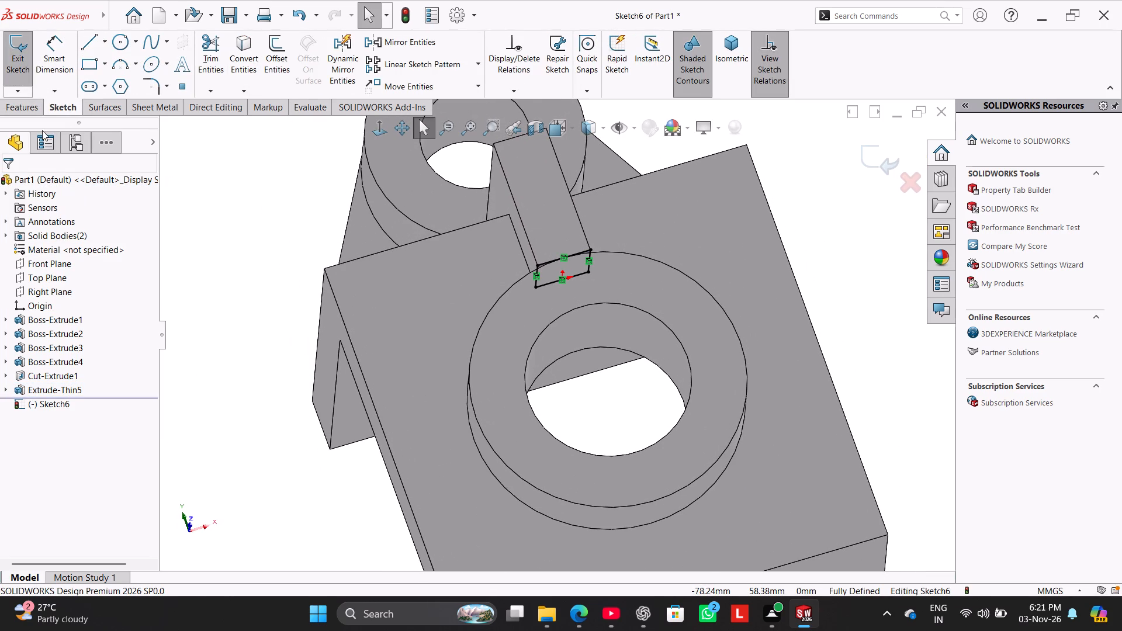
pyautogui.click(29, 112)
pyautogui.click(26, 55)
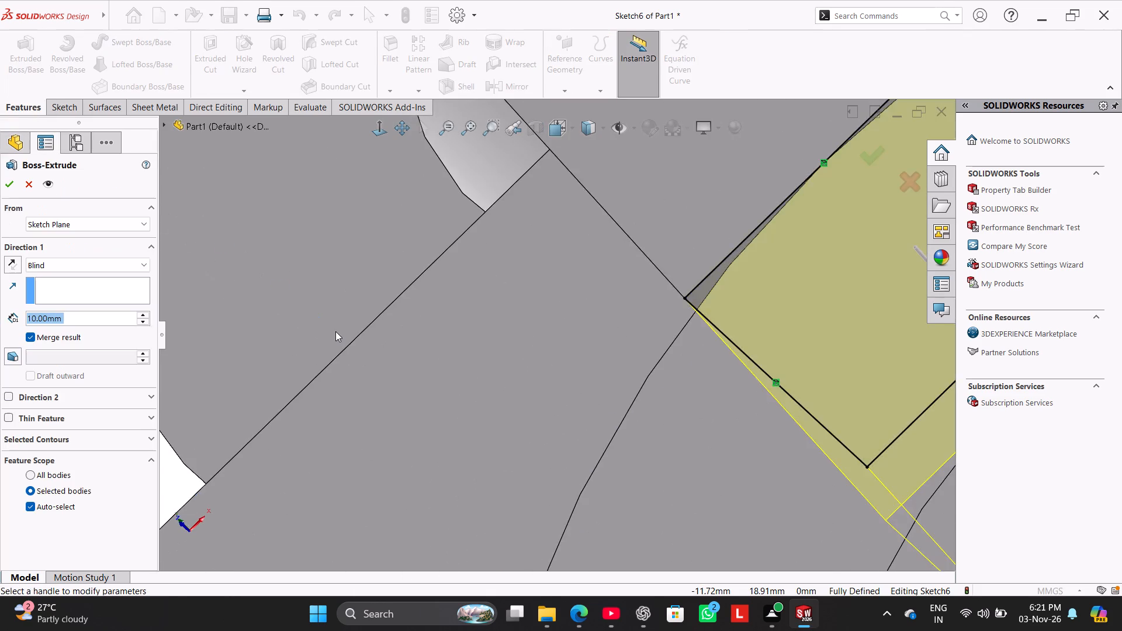
pyautogui.scroll(-6, 335, 331)
pyautogui.scroll(11, 345, 332)
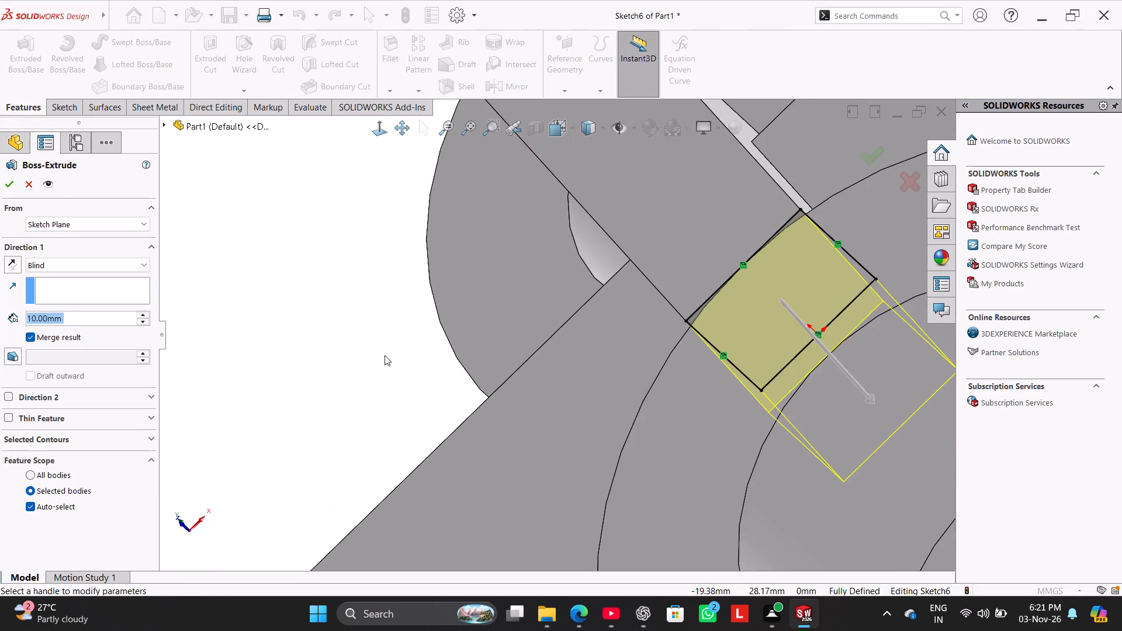
pyautogui.scroll(2, 385, 355)
pyautogui.click(5, 184)
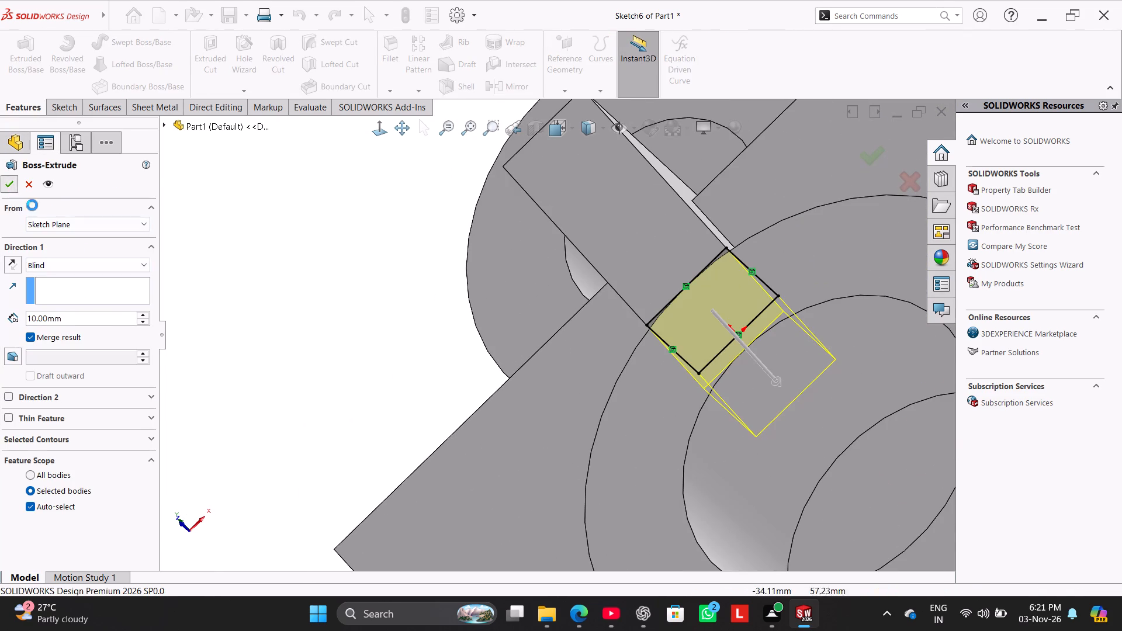
pyautogui.doubleClick(81, 317)
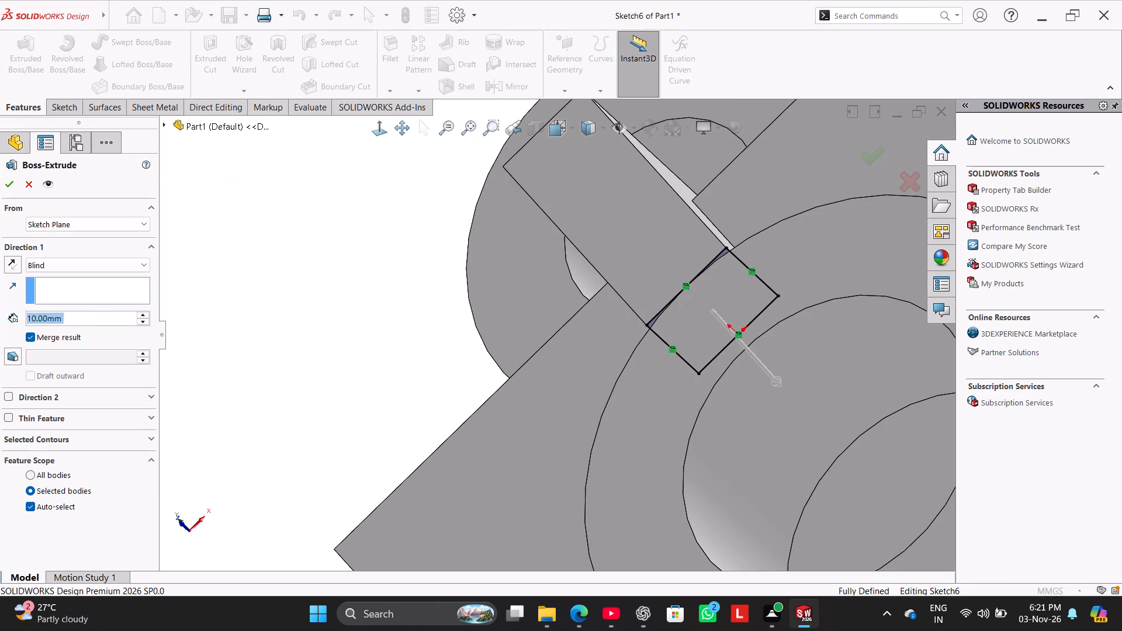
pyautogui.press('6')
pyautogui.press('Return')
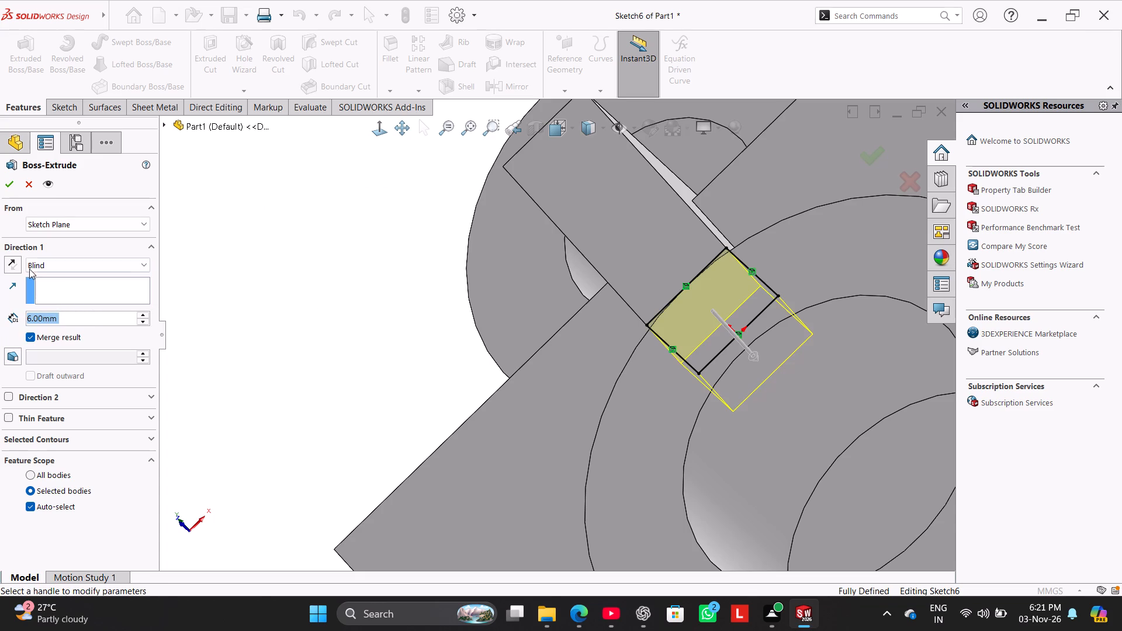
pyautogui.click(11, 185)
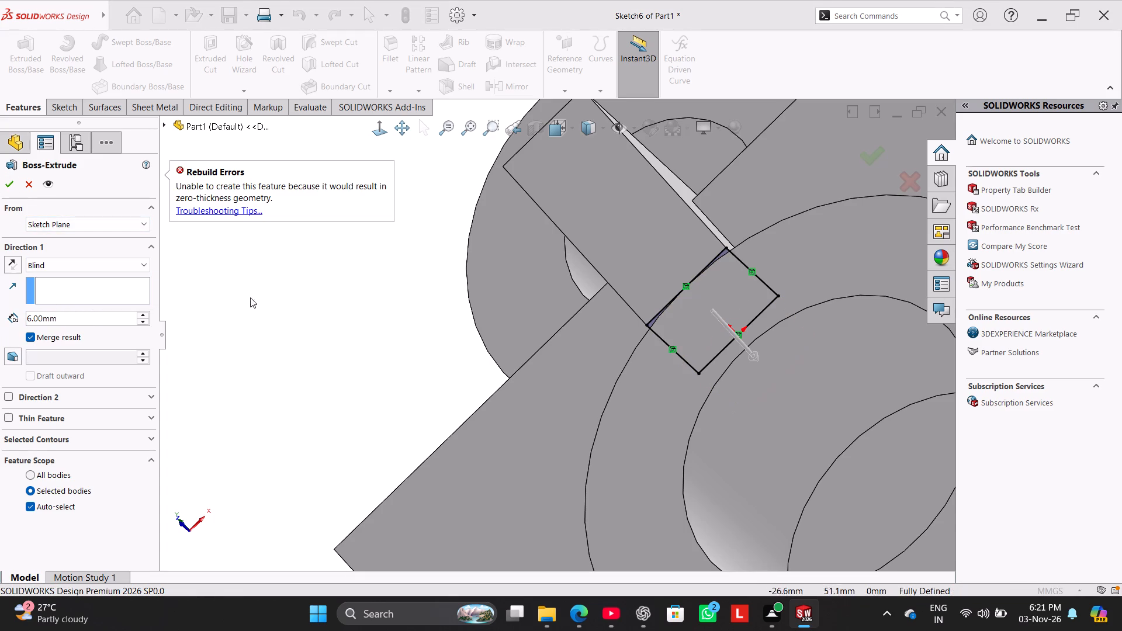
pyautogui.click(29, 336)
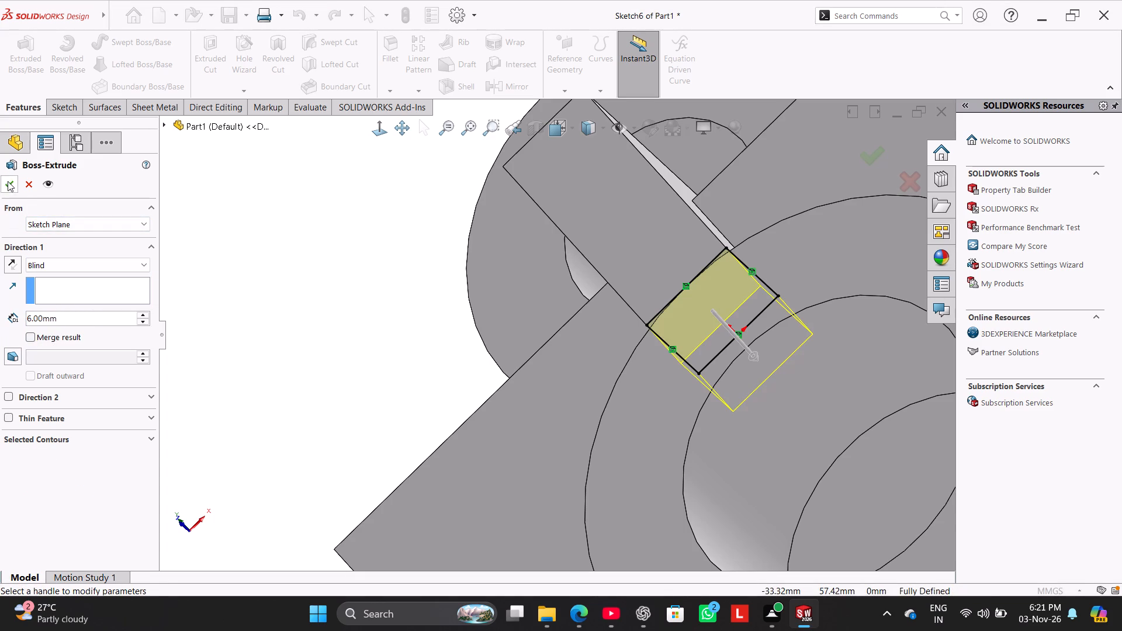
pyautogui.click(8, 181)
pyautogui.click(289, 272)
# Examine from several sides how the web's lower extension meets the front ring's outer surface and front face.
pyautogui.moveTo(332, 304); pyautogui.dragTo(350, 337, button='middle')
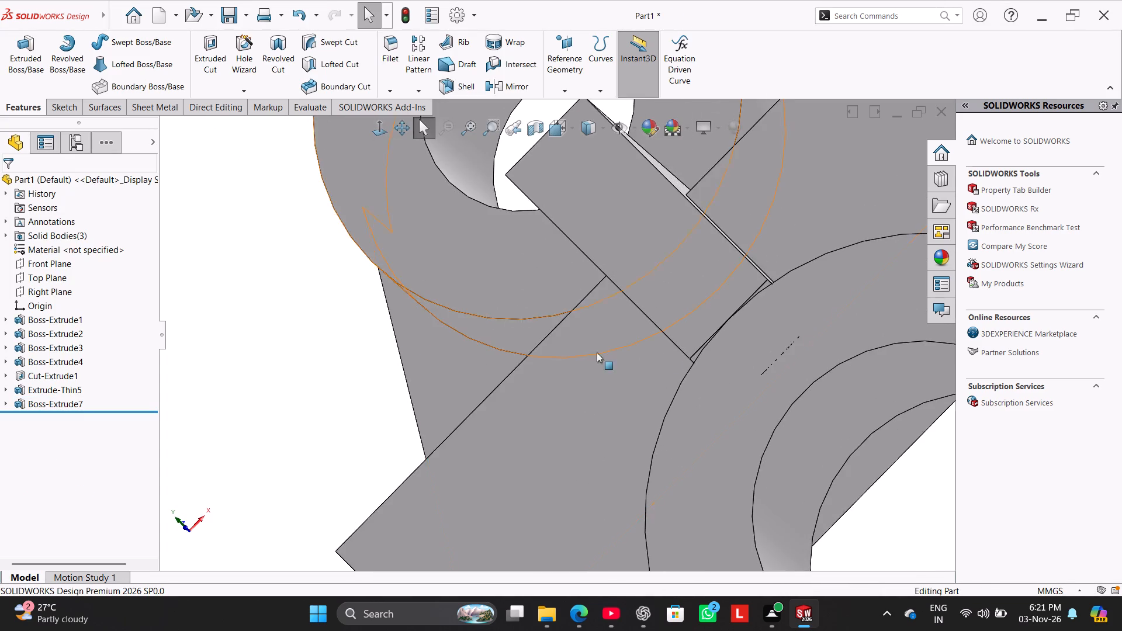
pyautogui.scroll(-4, 678, 355)
pyautogui.moveTo(670, 363); pyautogui.dragTo(595, 432, button='middle')
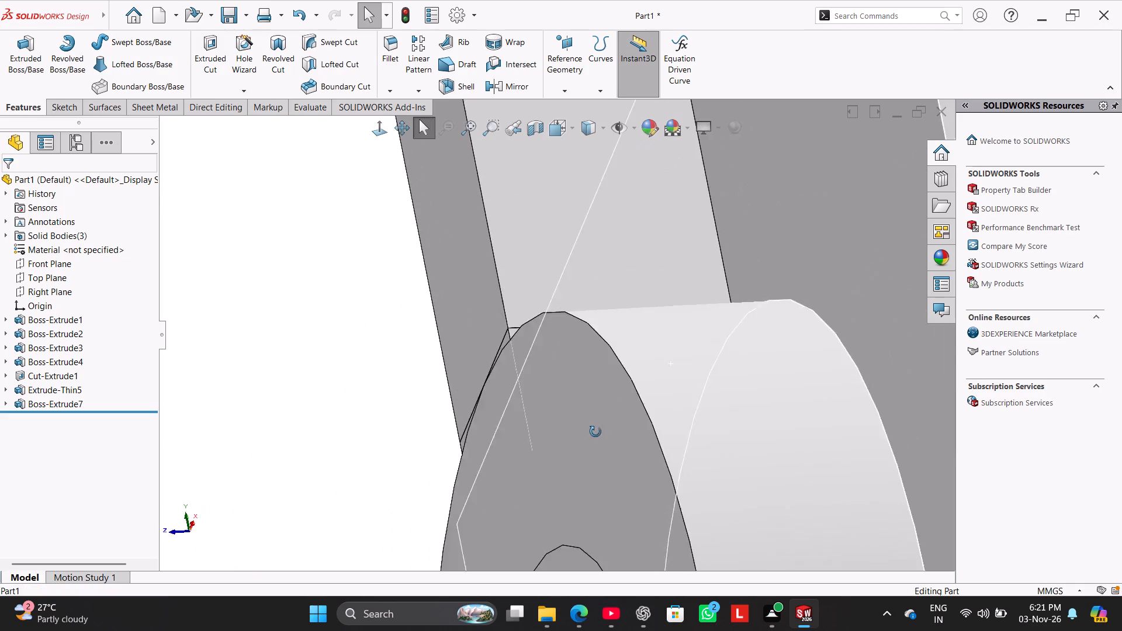
pyautogui.moveTo(595, 432); pyautogui.dragTo(575, 467, button='middle')
pyautogui.scroll(4, 517, 436)
pyautogui.moveTo(500, 396); pyautogui.dragTo(528, 425, button='middle')
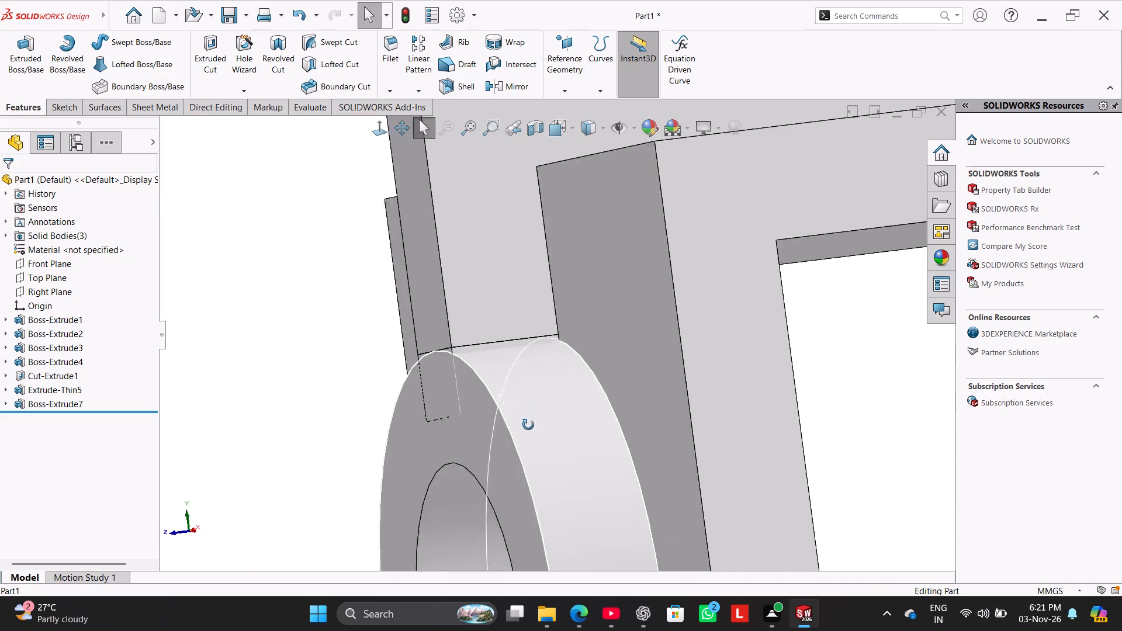
pyautogui.moveTo(528, 425); pyautogui.dragTo(539, 450, button='middle')
pyautogui.scroll(-8, 473, 333)
pyautogui.scroll(-1, 371, 309)
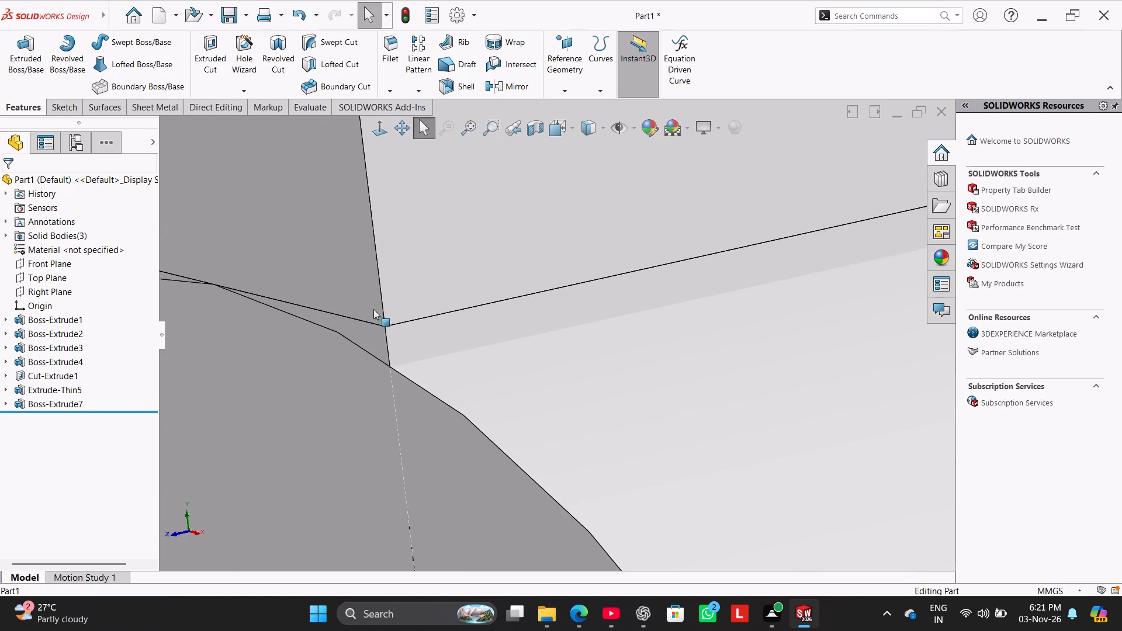
pyautogui.scroll(-1, 373, 309)
pyautogui.scroll(5, 378, 316)
pyautogui.moveTo(380, 321); pyautogui.dragTo(500, 363, button='middle')
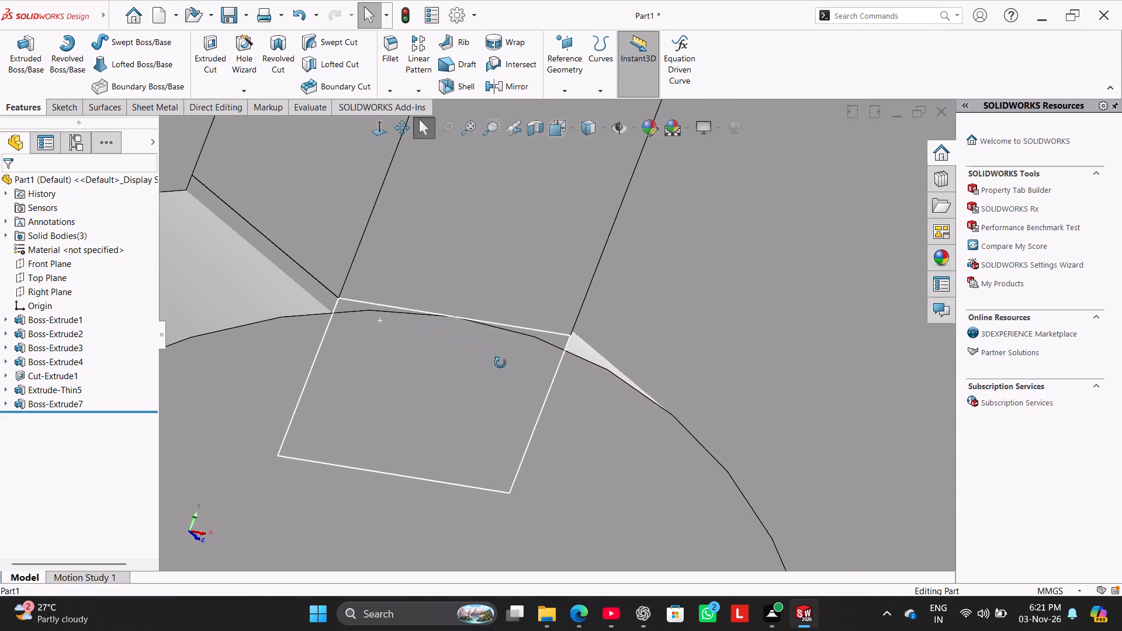
pyautogui.moveTo(500, 363); pyautogui.dragTo(438, 346, button='middle')
pyautogui.scroll(-3, 473, 320)
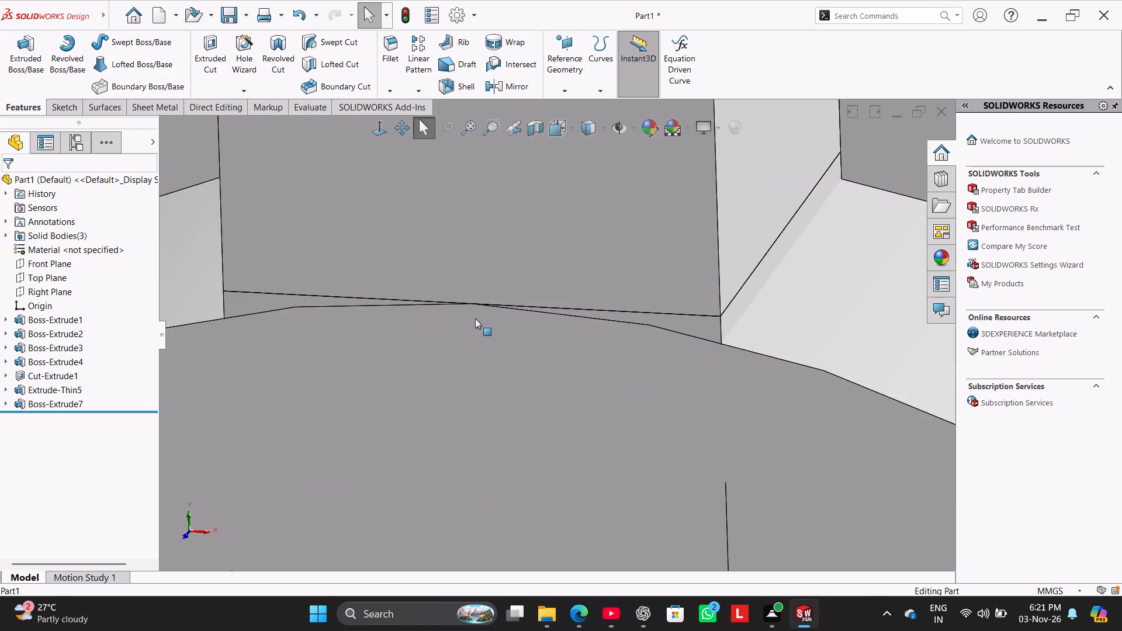
pyautogui.scroll(-3, 475, 318)
pyautogui.moveTo(482, 322); pyautogui.dragTo(523, 210, button='middle')
pyautogui.scroll(-4, 508, 267)
pyautogui.scroll(11, 508, 283)
pyautogui.scroll(7, 451, 314)
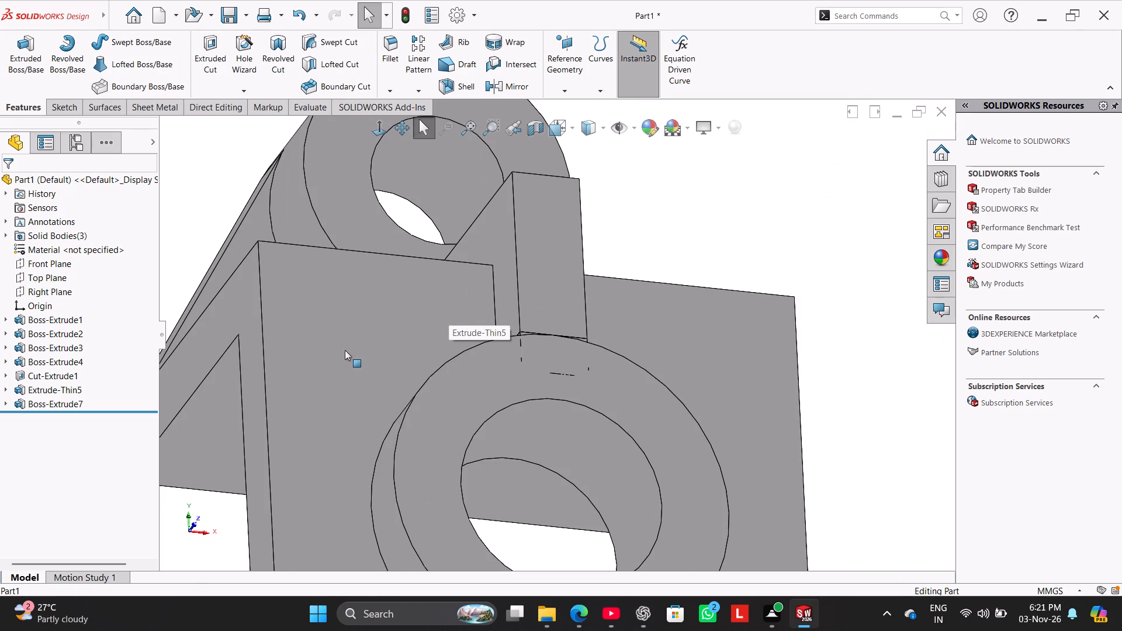
pyautogui.scroll(-3, 281, 359)
pyautogui.scroll(6, 281, 359)
pyautogui.moveTo(289, 355); pyautogui.dragTo(354, 294, button='right')
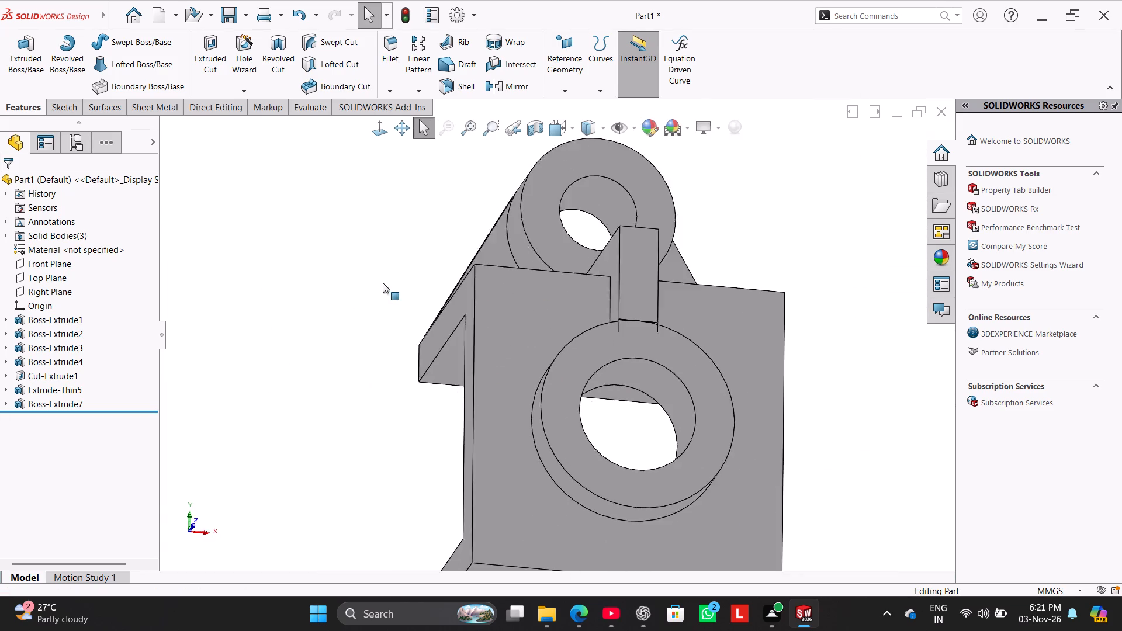
pyautogui.scroll(-6, 518, 301)
pyautogui.moveTo(538, 428); pyautogui.dragTo(500, 391, button='middle')
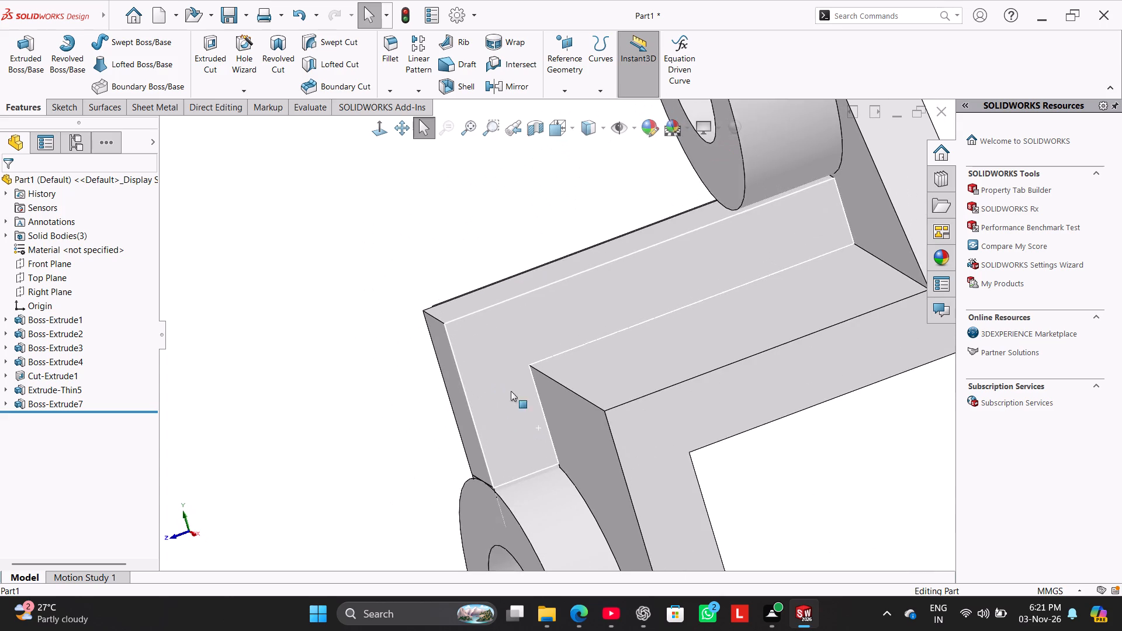
pyautogui.scroll(-7, 532, 441)
pyautogui.scroll(4, 504, 483)
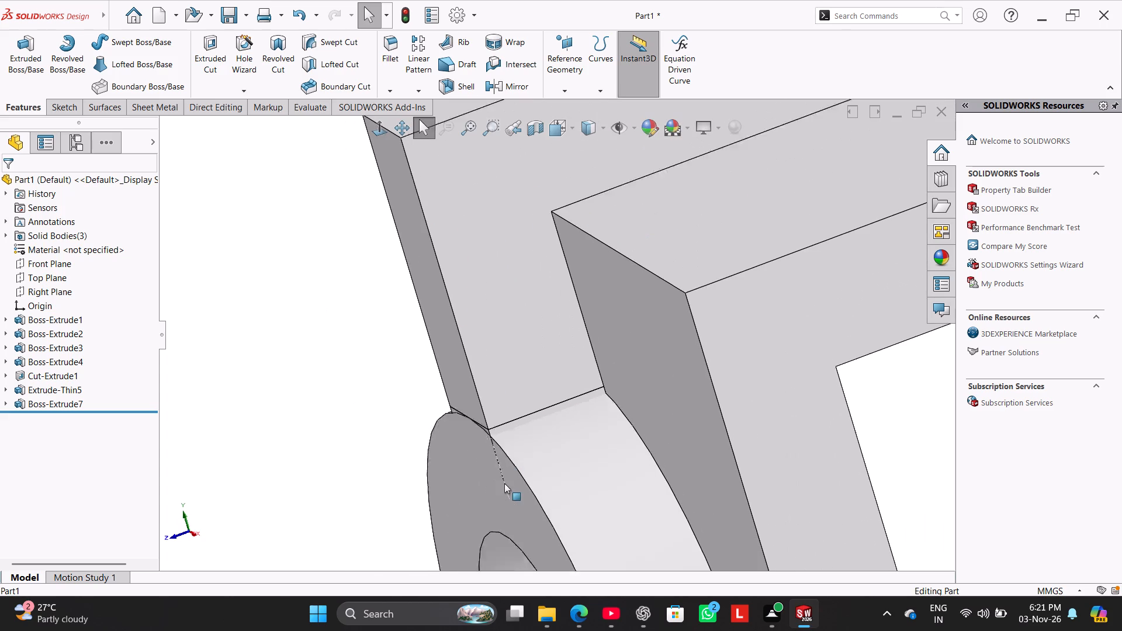
pyautogui.scroll(3, 504, 483)
pyautogui.scroll(2, 497, 433)
pyautogui.scroll(-6, 569, 384)
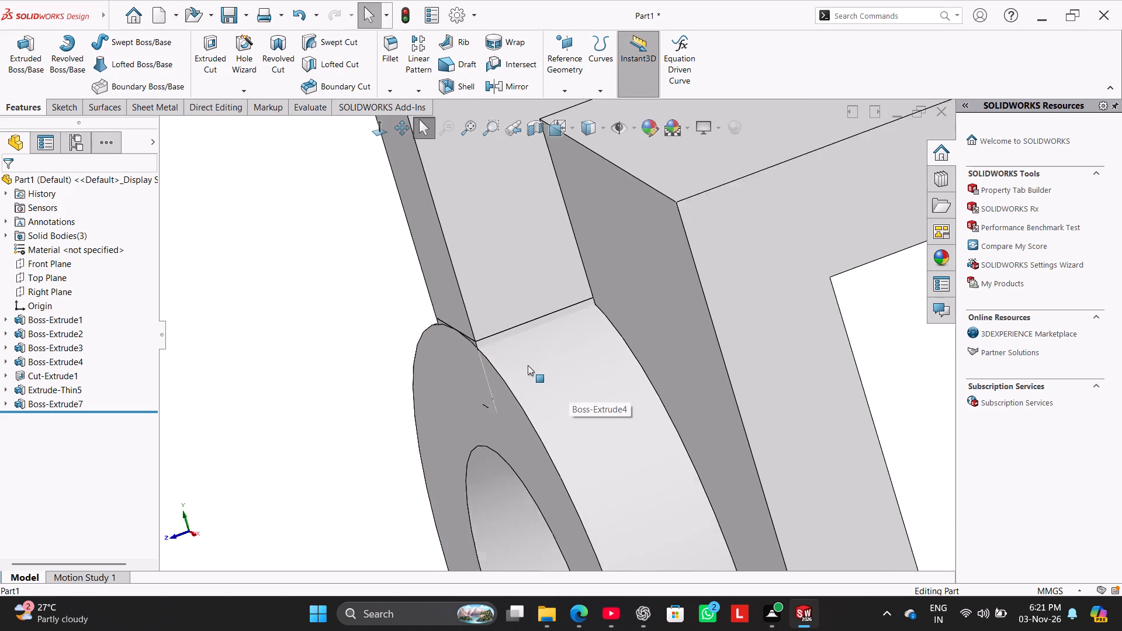
pyautogui.scroll(-3, 528, 365)
pyautogui.scroll(-3, 467, 320)
pyautogui.scroll(6, 462, 318)
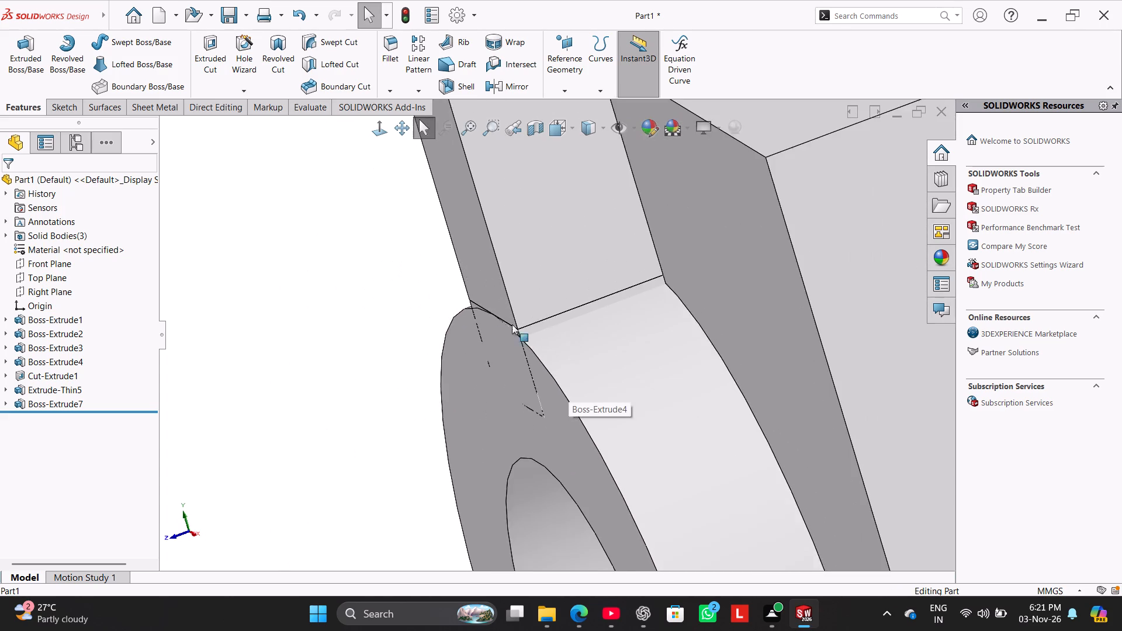
pyautogui.scroll(8, 512, 324)
pyautogui.scroll(2, 602, 304)
pyautogui.scroll(-5, 694, 228)
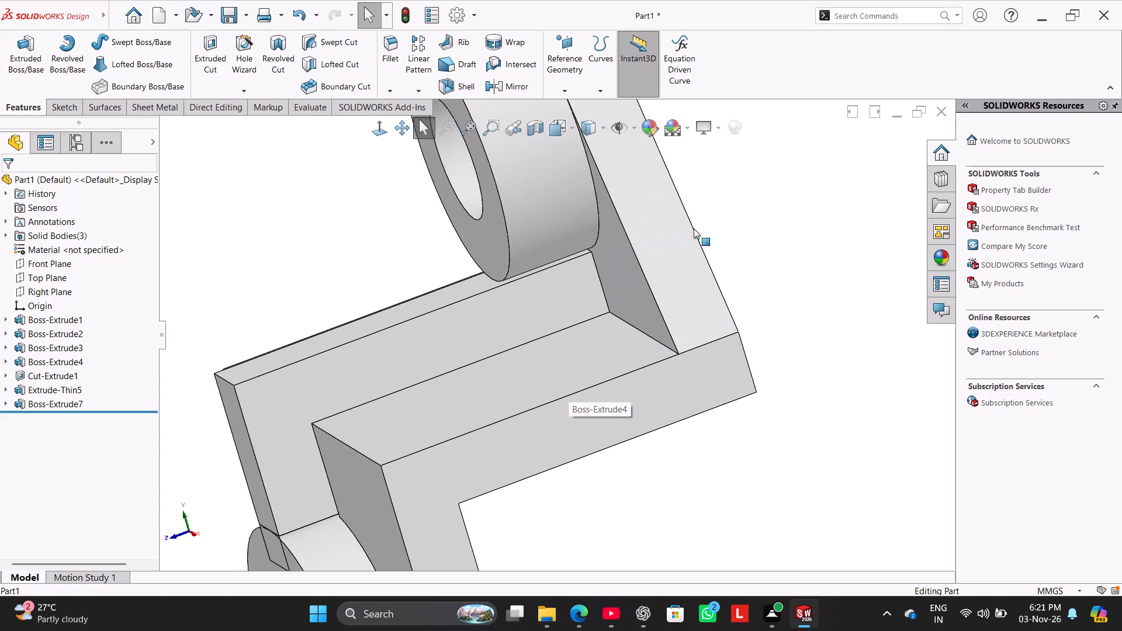
# Examine the junction of the connecting web with the upper boss and the tapered lug's front face.
pyautogui.moveTo(718, 241); pyautogui.dragTo(705, 216, button='middle')
pyautogui.scroll(-4, 661, 280)
pyautogui.scroll(-3, 607, 330)
pyautogui.moveTo(587, 340); pyautogui.dragTo(586, 354, button='middle')
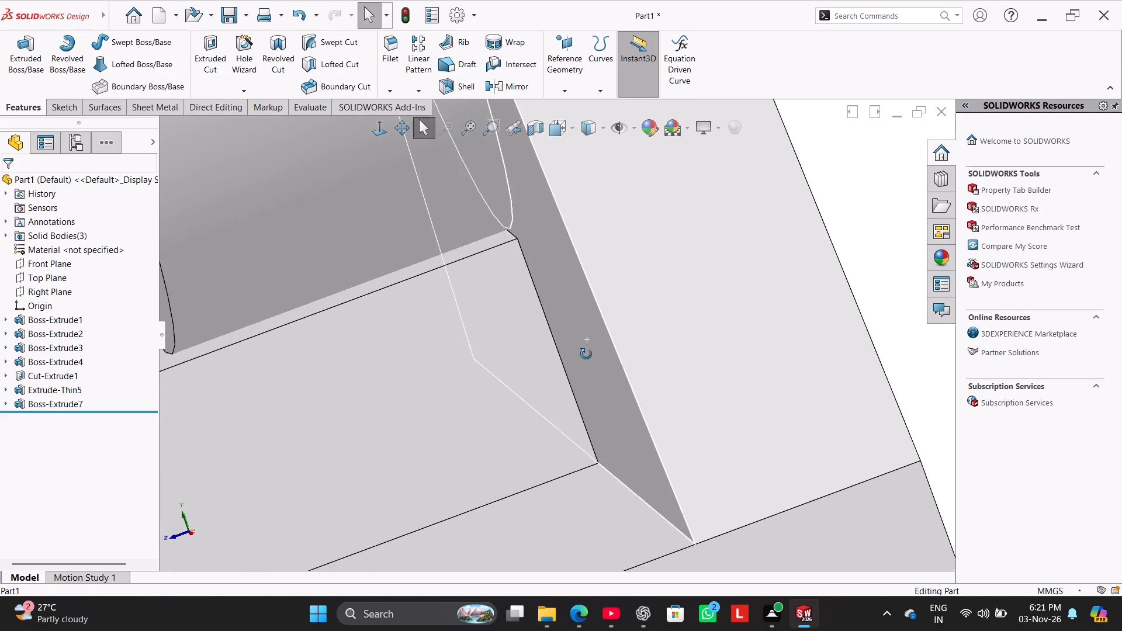
pyautogui.moveTo(586, 354); pyautogui.dragTo(590, 370, button='middle')
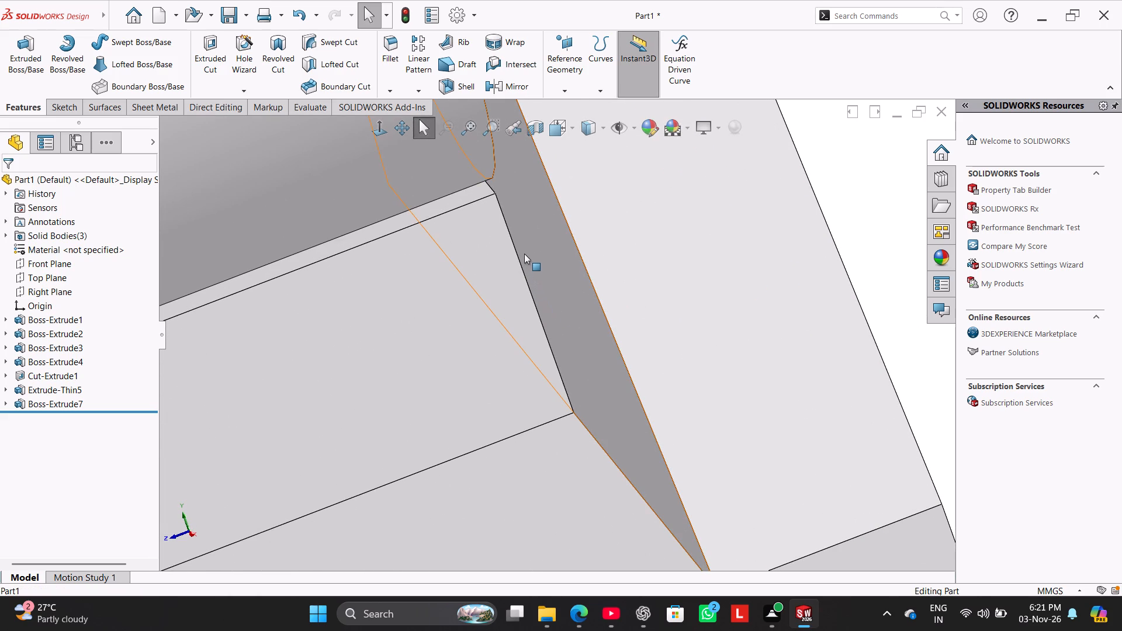
pyautogui.click(524, 254)
pyautogui.click(461, 292)
pyautogui.scroll(-4, 501, 303)
pyautogui.scroll(7, 501, 305)
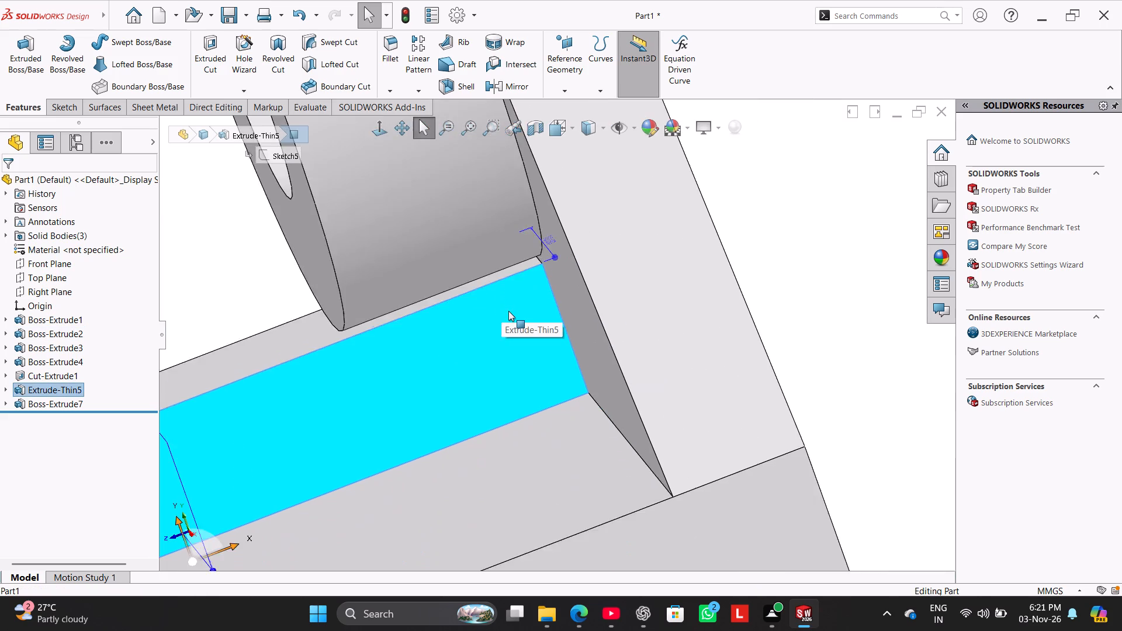
pyautogui.scroll(8, 508, 311)
pyautogui.click(356, 272)
# Examine the connecting web from the front and the side, along its full run from upper boss to front ring.
pyautogui.moveTo(404, 312); pyautogui.dragTo(498, 353, button='middle')
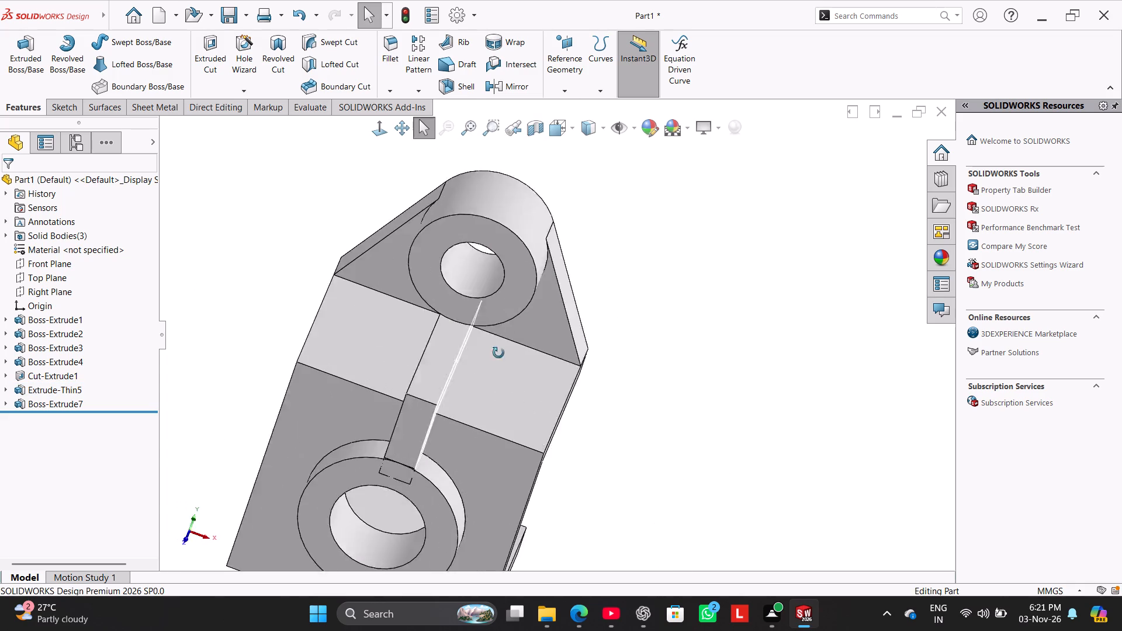
pyautogui.moveTo(498, 353); pyautogui.dragTo(559, 326, button='middle')
pyautogui.scroll(-5, 482, 386)
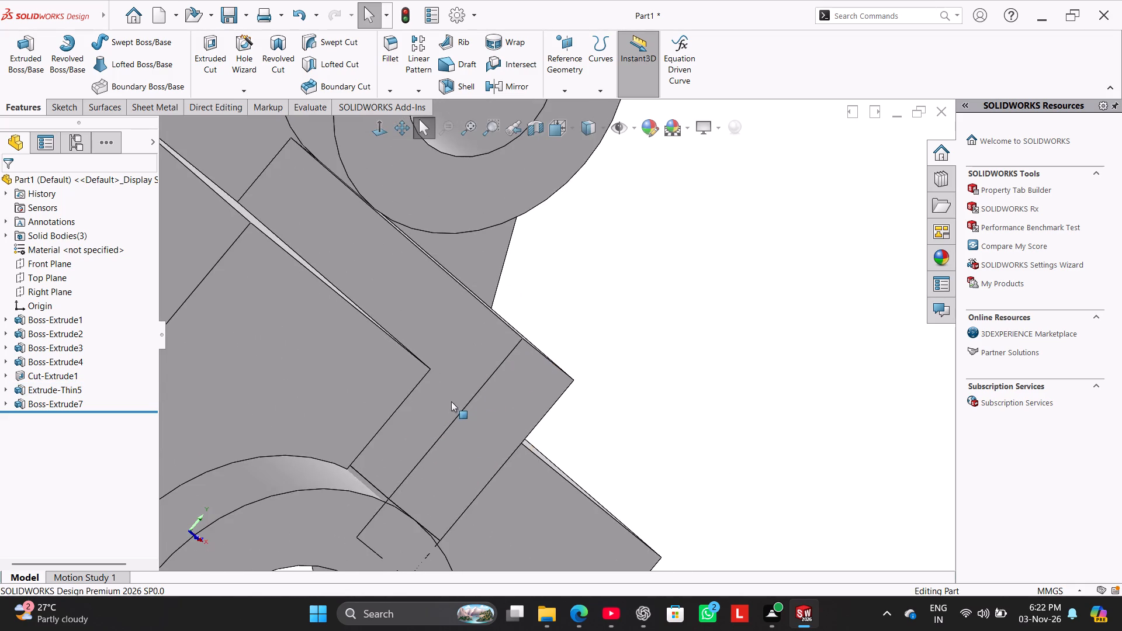
pyautogui.moveTo(467, 402); pyautogui.dragTo(414, 439, button='middle')
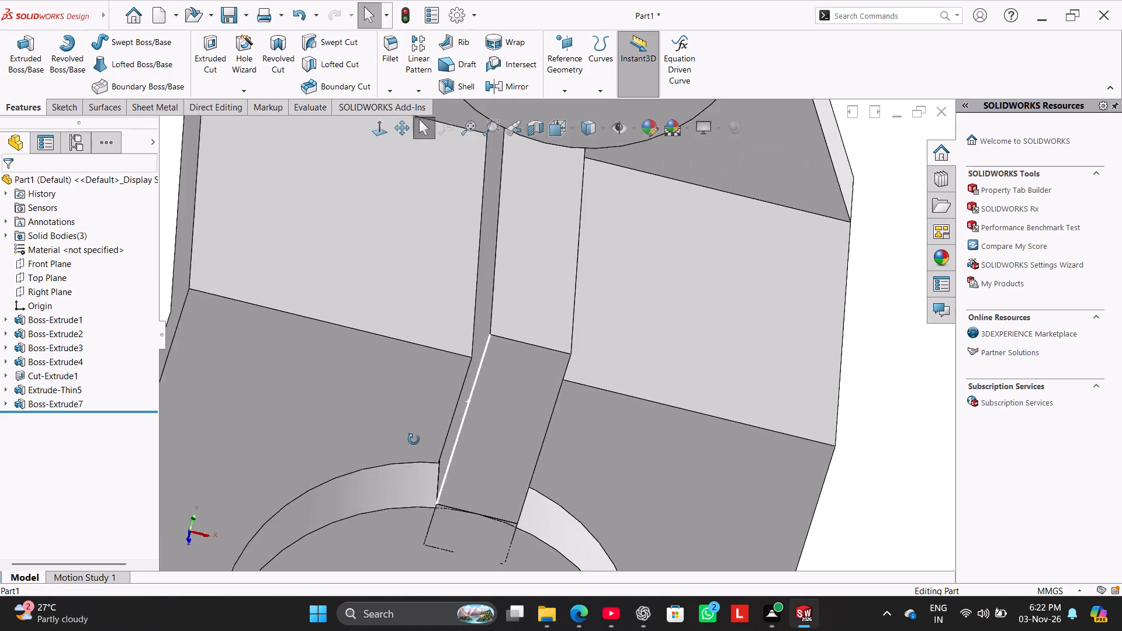
pyautogui.moveTo(414, 439); pyautogui.dragTo(347, 431, button='middle')
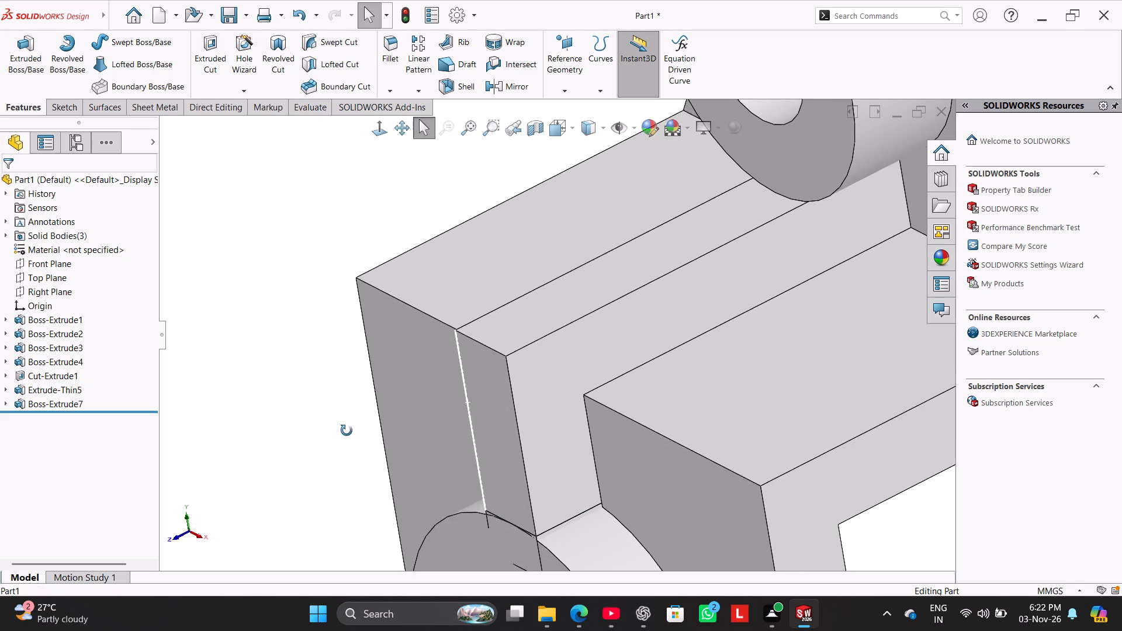
pyautogui.moveTo(347, 431); pyautogui.dragTo(344, 376, button='middle')
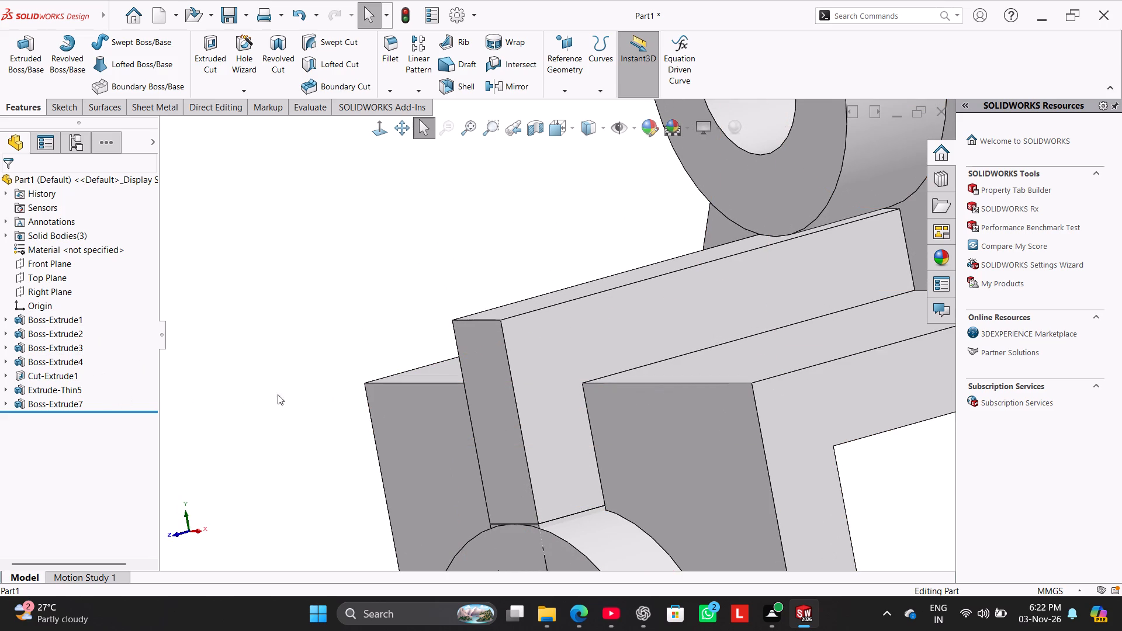
pyautogui.scroll(-4, 327, 393)
pyautogui.scroll(7, 367, 403)
pyautogui.moveTo(573, 460); pyautogui.dragTo(535, 466, button='middle')
pyautogui.moveTo(572, 461); pyautogui.dragTo(583, 455, button='middle')
# Reduce the extrusion depth of the web's lower extension into the front ring to 1 mm, keeping Merge result off.
pyautogui.scroll(-6, 563, 440)
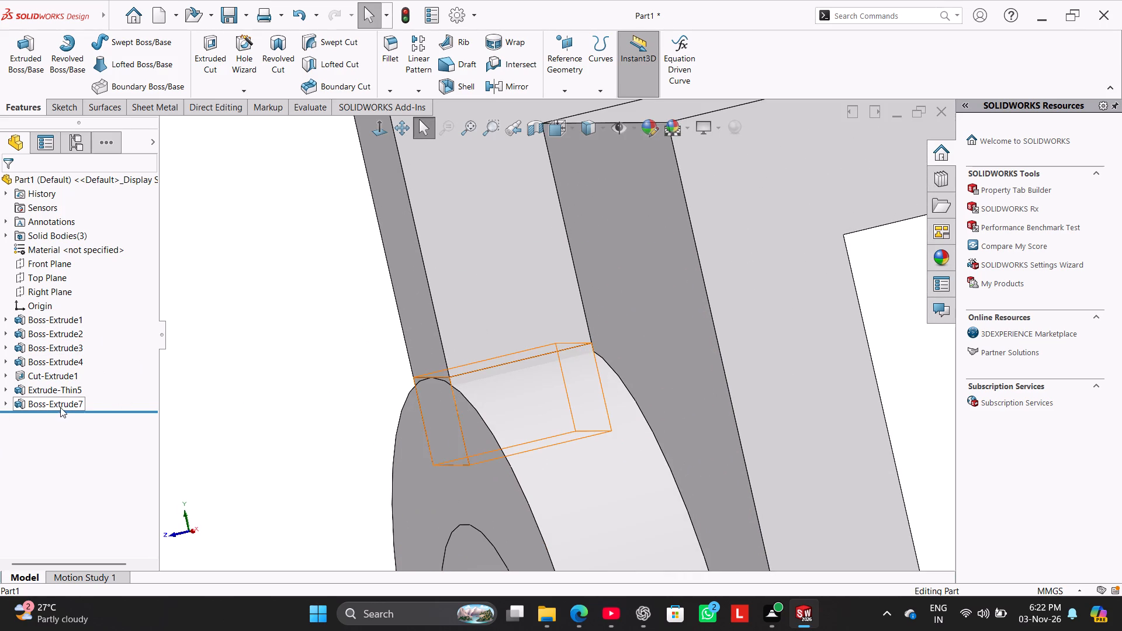
pyautogui.rightClick(60, 407)
pyautogui.click(74, 342)
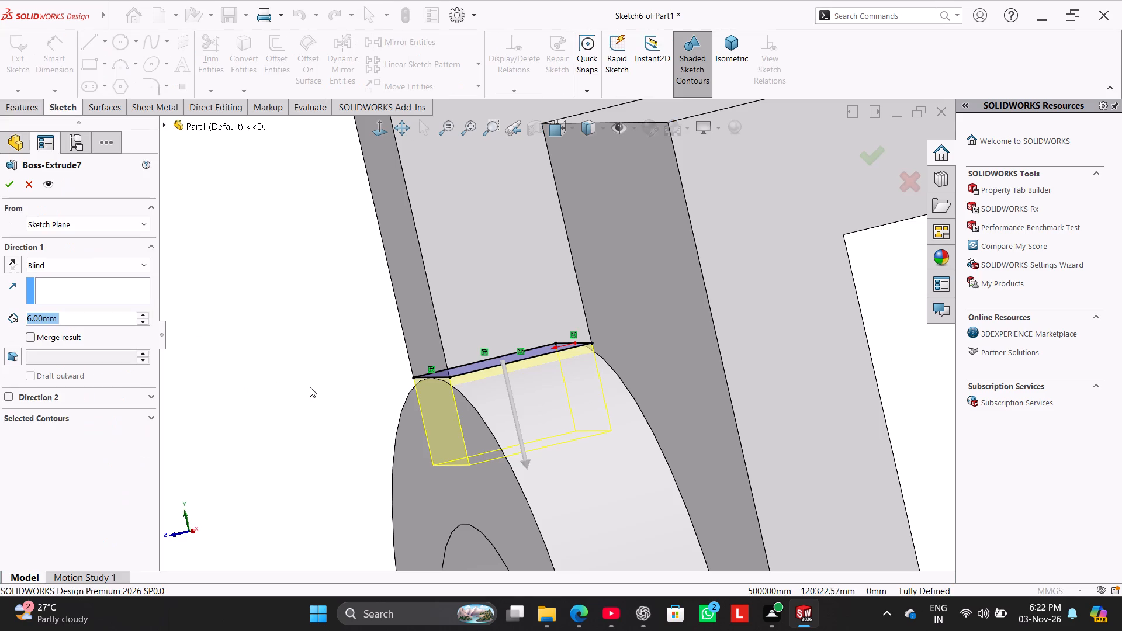
pyautogui.moveTo(527, 462); pyautogui.dragTo(537, 370)
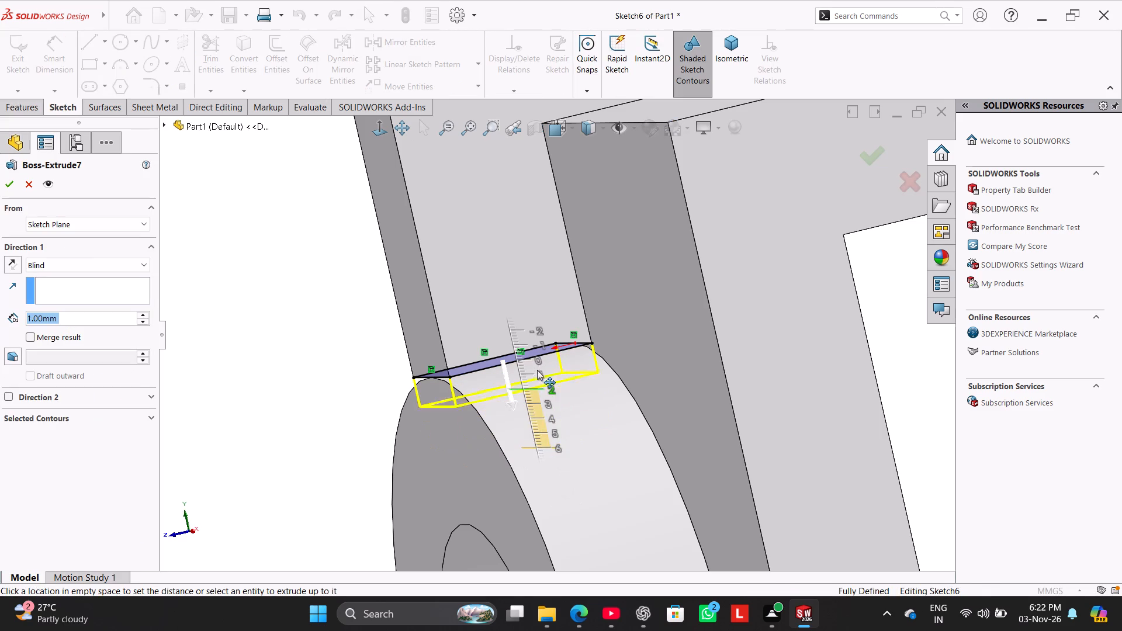
pyautogui.moveTo(537, 370); pyautogui.dragTo(536, 364)
pyautogui.scroll(-2, 325, 367)
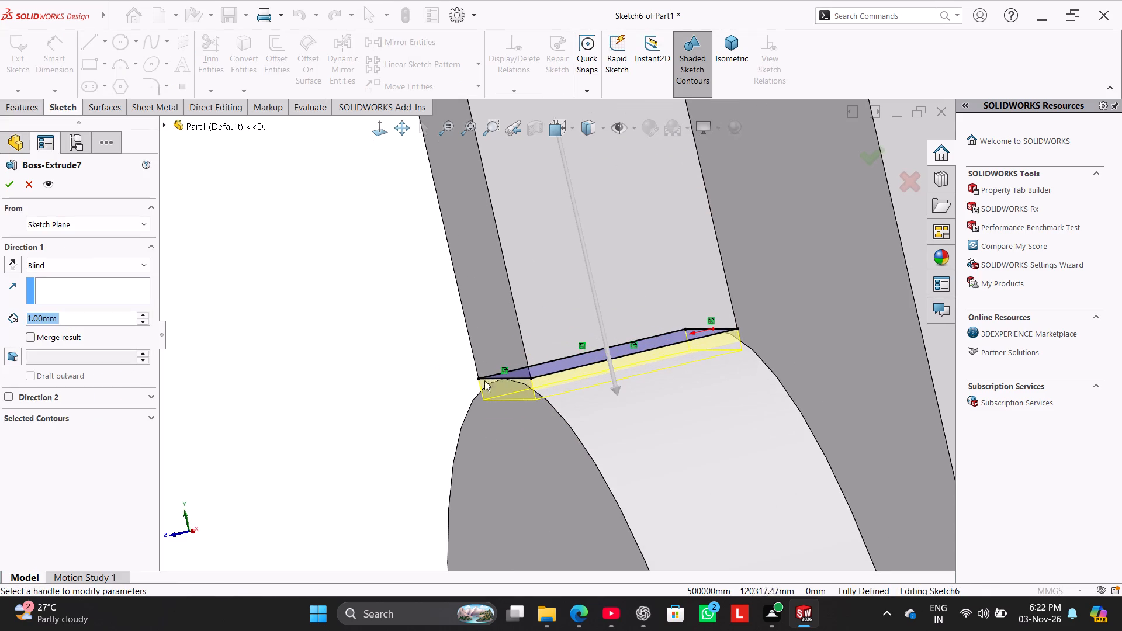
pyautogui.scroll(-6, 544, 385)
pyautogui.moveTo(222, 366); pyautogui.dragTo(226, 365, button='middle')
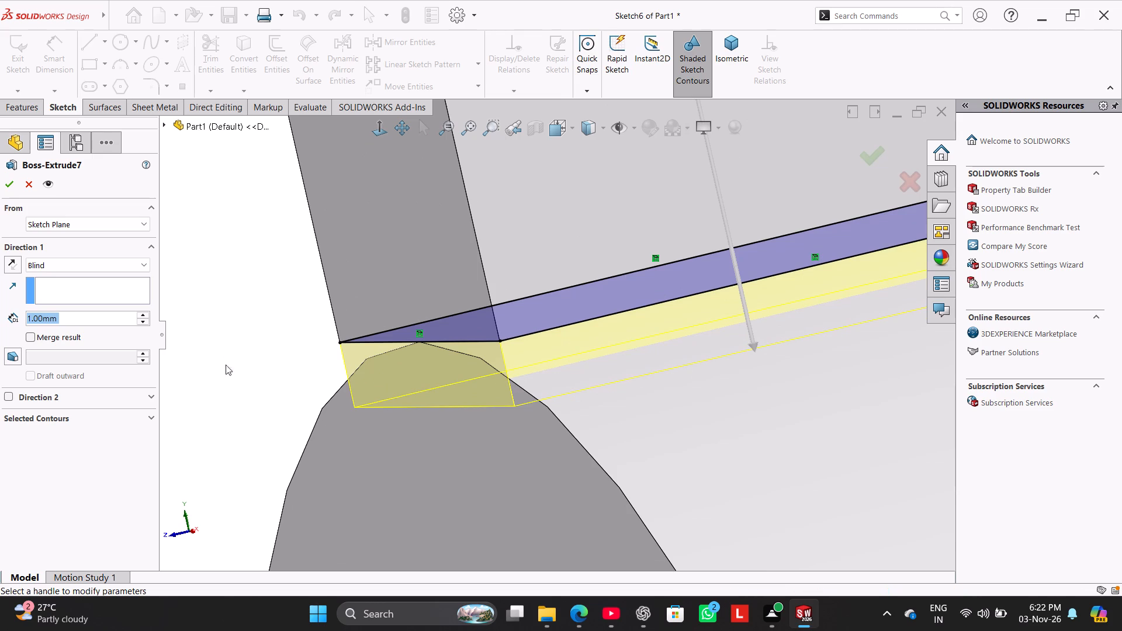
pyautogui.moveTo(226, 365); pyautogui.dragTo(265, 346, button='middle')
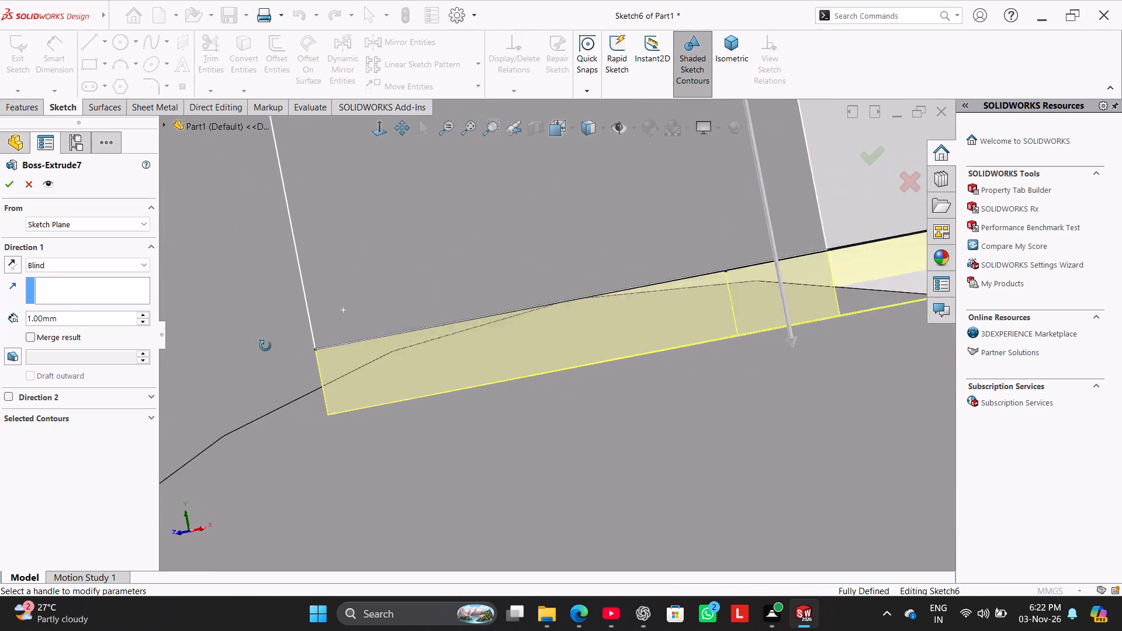
pyautogui.moveTo(265, 346); pyautogui.dragTo(234, 358, button='middle')
pyautogui.click(8, 187)
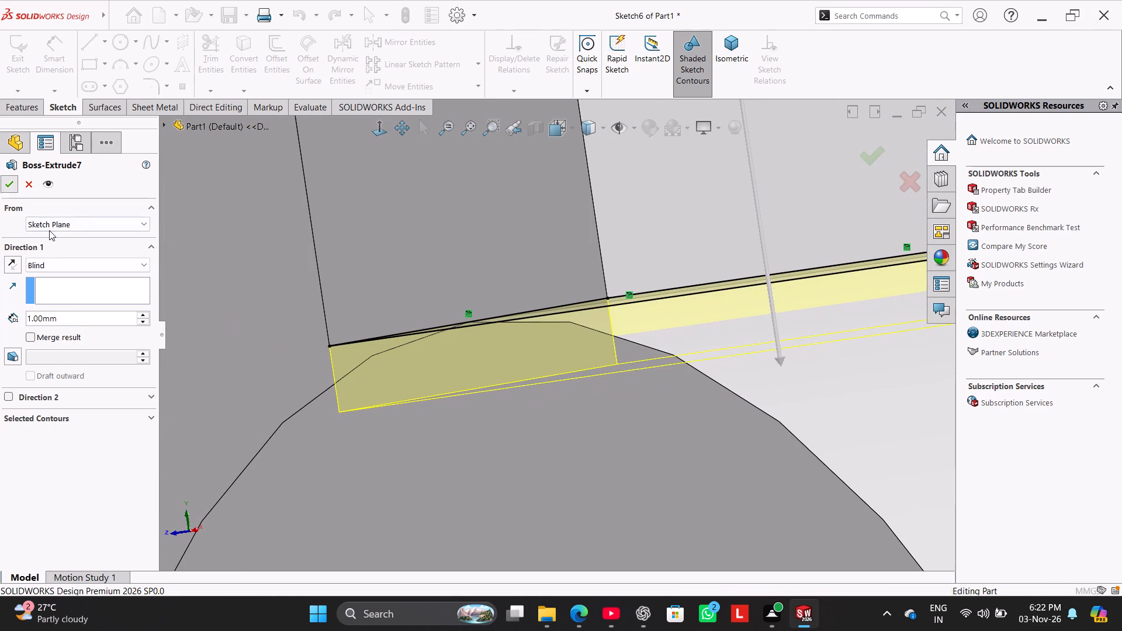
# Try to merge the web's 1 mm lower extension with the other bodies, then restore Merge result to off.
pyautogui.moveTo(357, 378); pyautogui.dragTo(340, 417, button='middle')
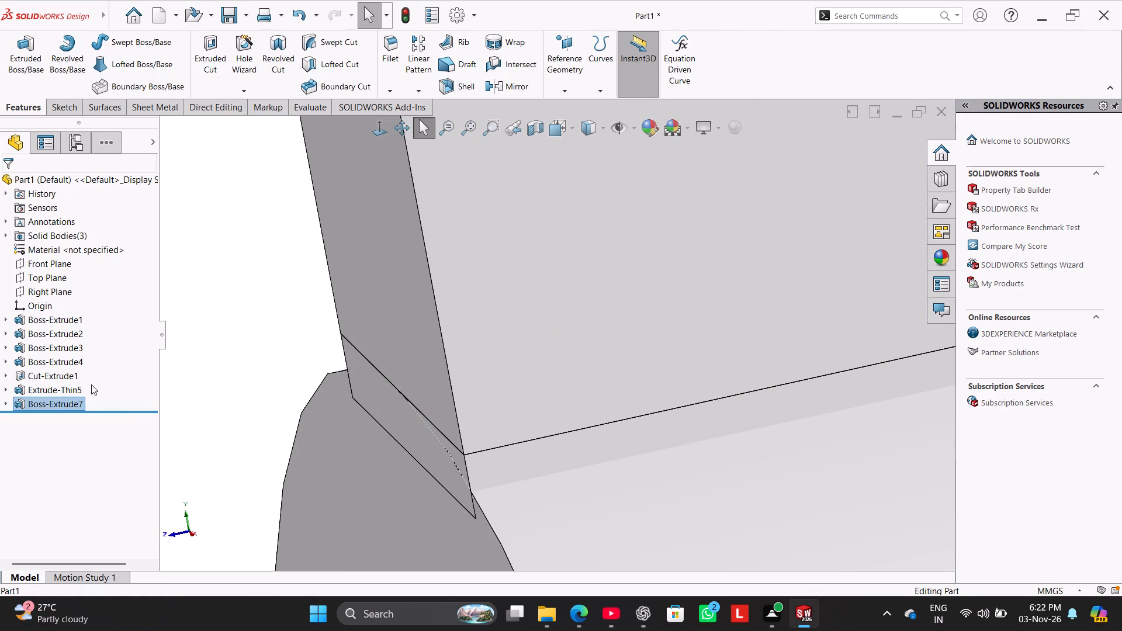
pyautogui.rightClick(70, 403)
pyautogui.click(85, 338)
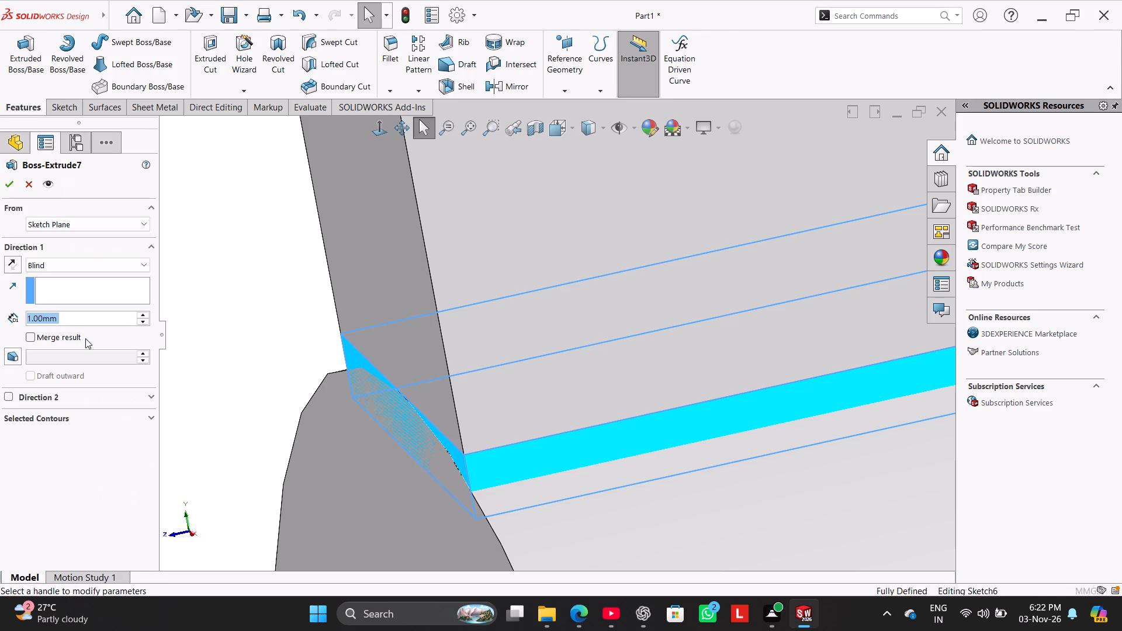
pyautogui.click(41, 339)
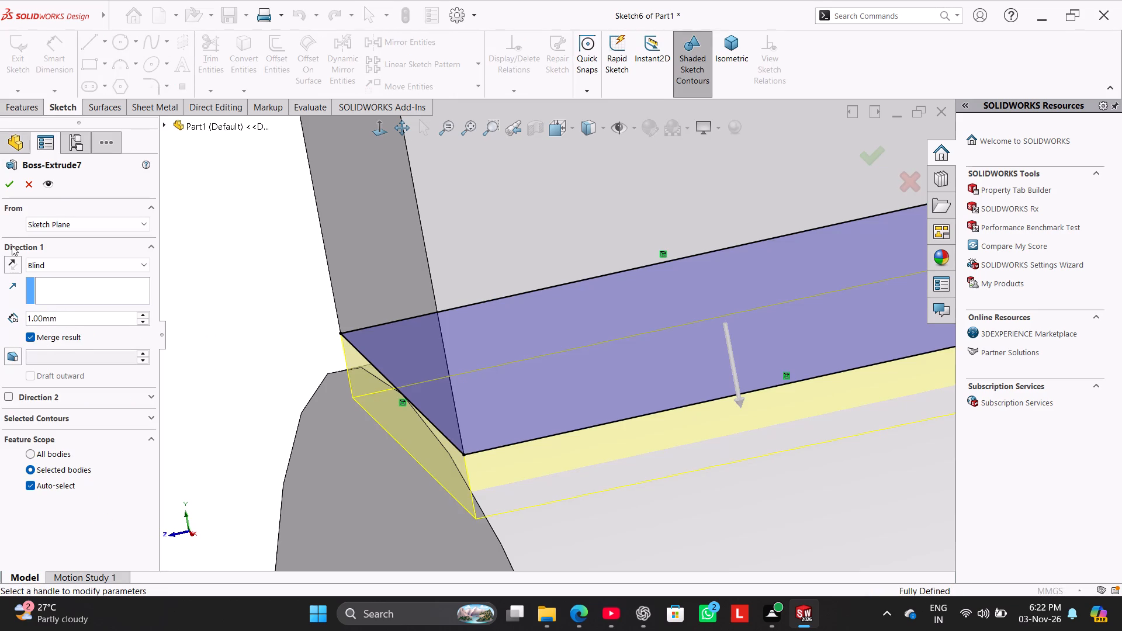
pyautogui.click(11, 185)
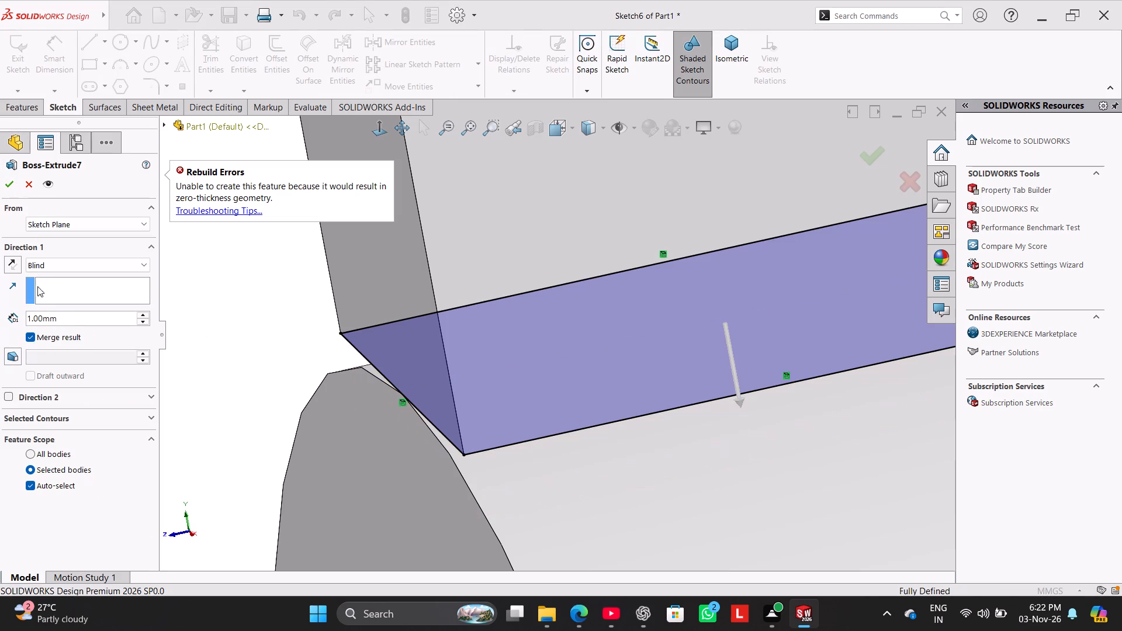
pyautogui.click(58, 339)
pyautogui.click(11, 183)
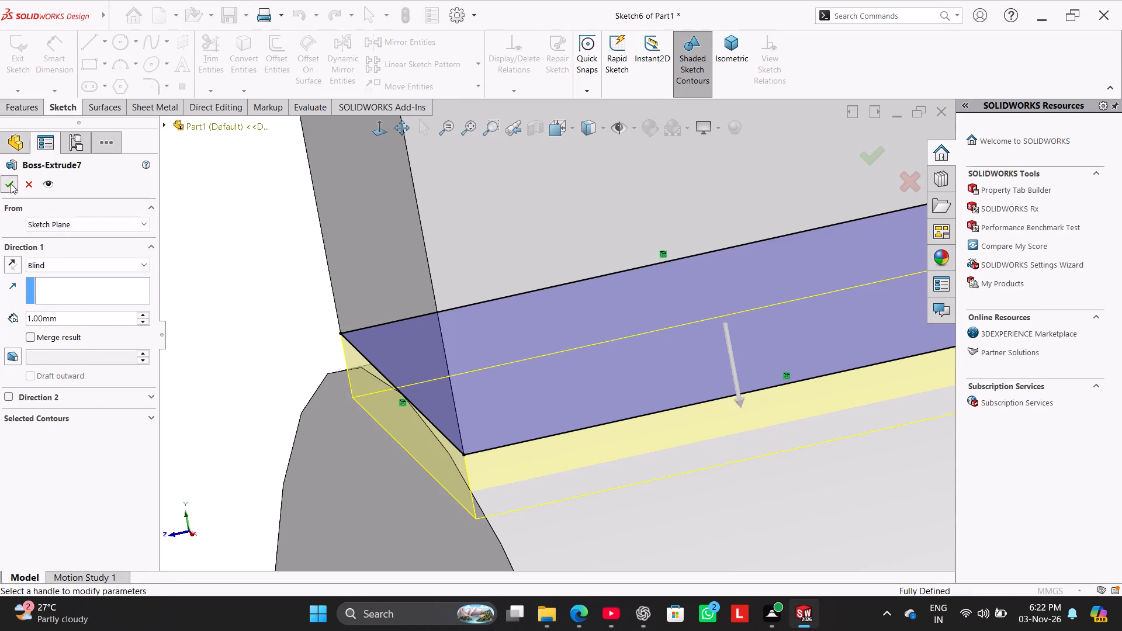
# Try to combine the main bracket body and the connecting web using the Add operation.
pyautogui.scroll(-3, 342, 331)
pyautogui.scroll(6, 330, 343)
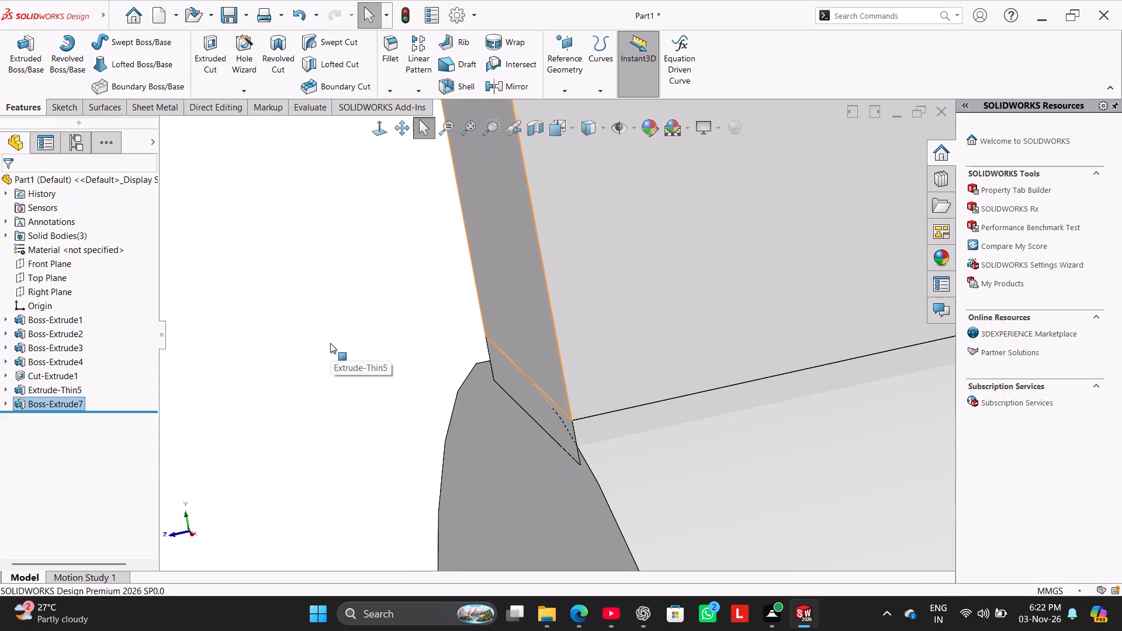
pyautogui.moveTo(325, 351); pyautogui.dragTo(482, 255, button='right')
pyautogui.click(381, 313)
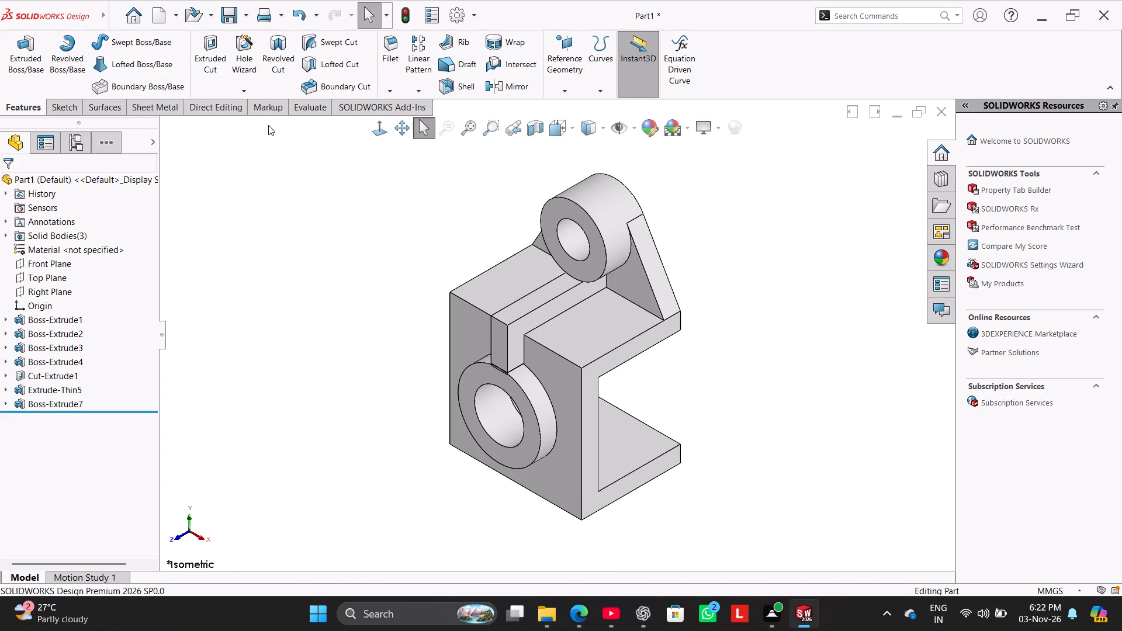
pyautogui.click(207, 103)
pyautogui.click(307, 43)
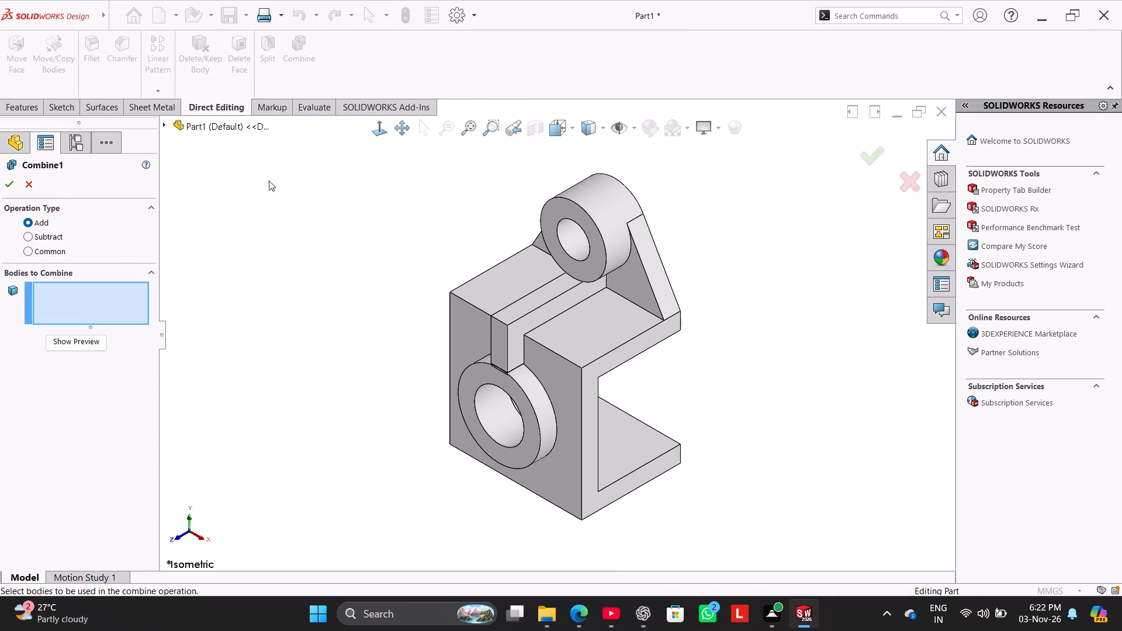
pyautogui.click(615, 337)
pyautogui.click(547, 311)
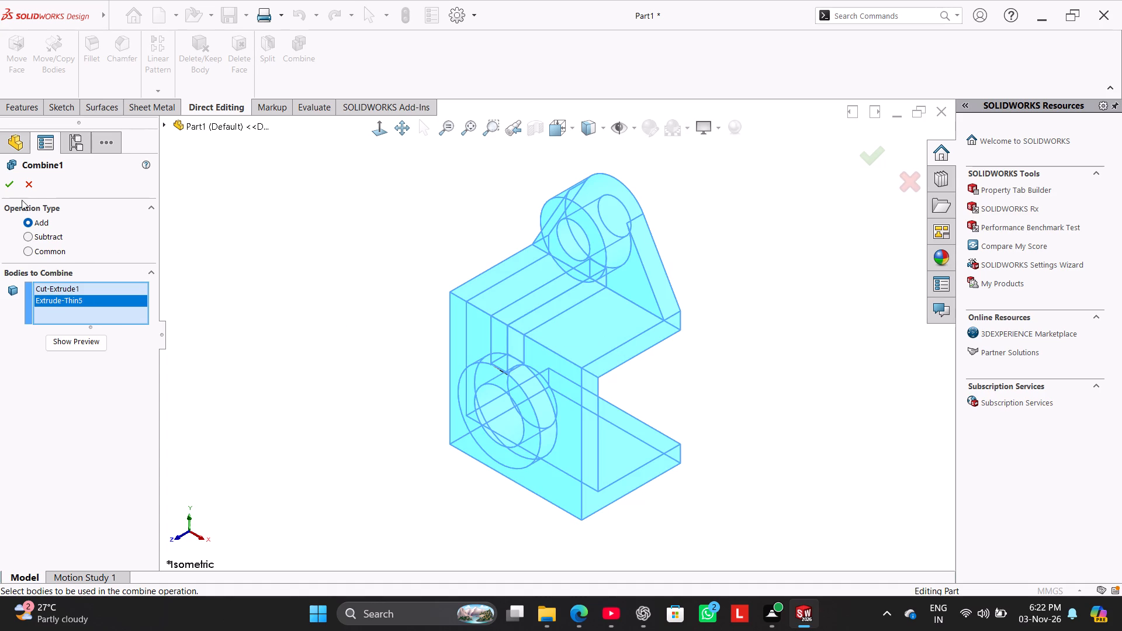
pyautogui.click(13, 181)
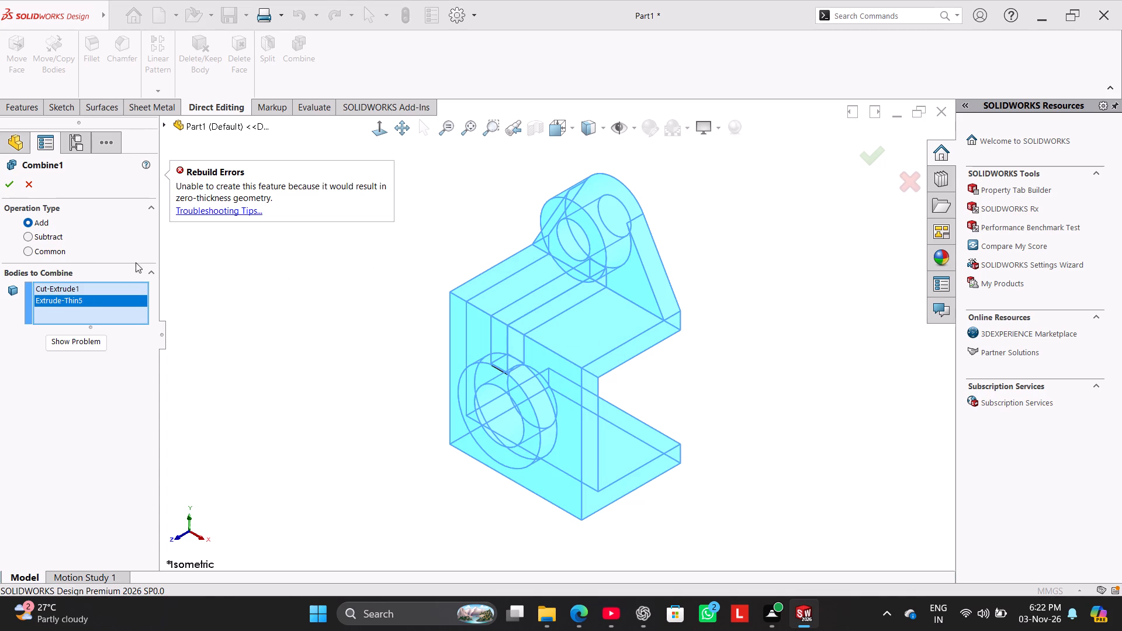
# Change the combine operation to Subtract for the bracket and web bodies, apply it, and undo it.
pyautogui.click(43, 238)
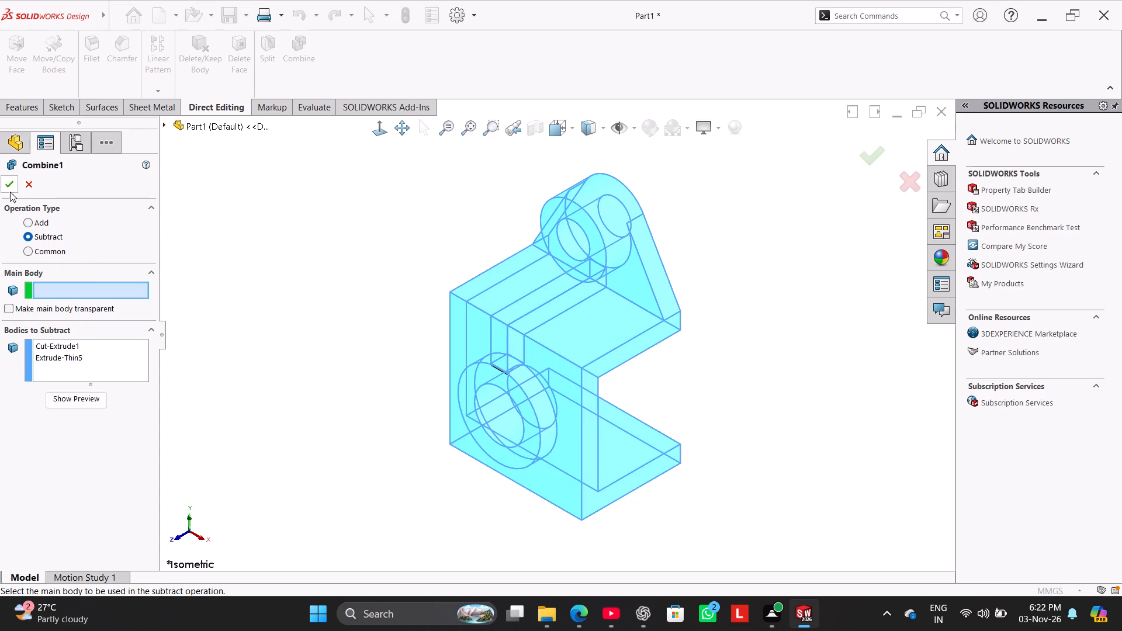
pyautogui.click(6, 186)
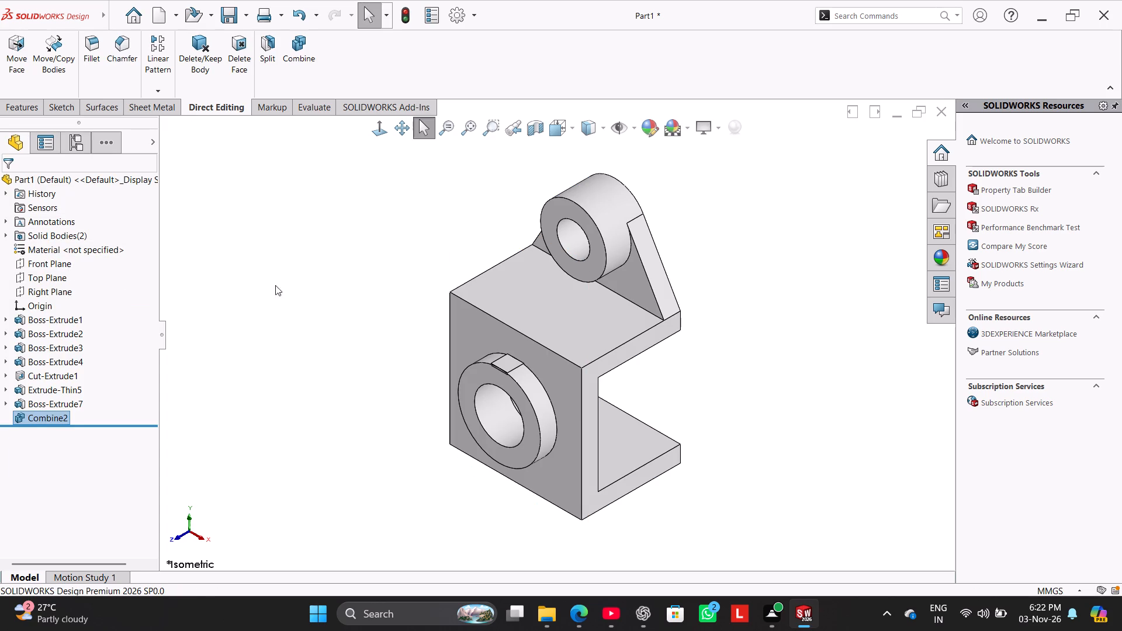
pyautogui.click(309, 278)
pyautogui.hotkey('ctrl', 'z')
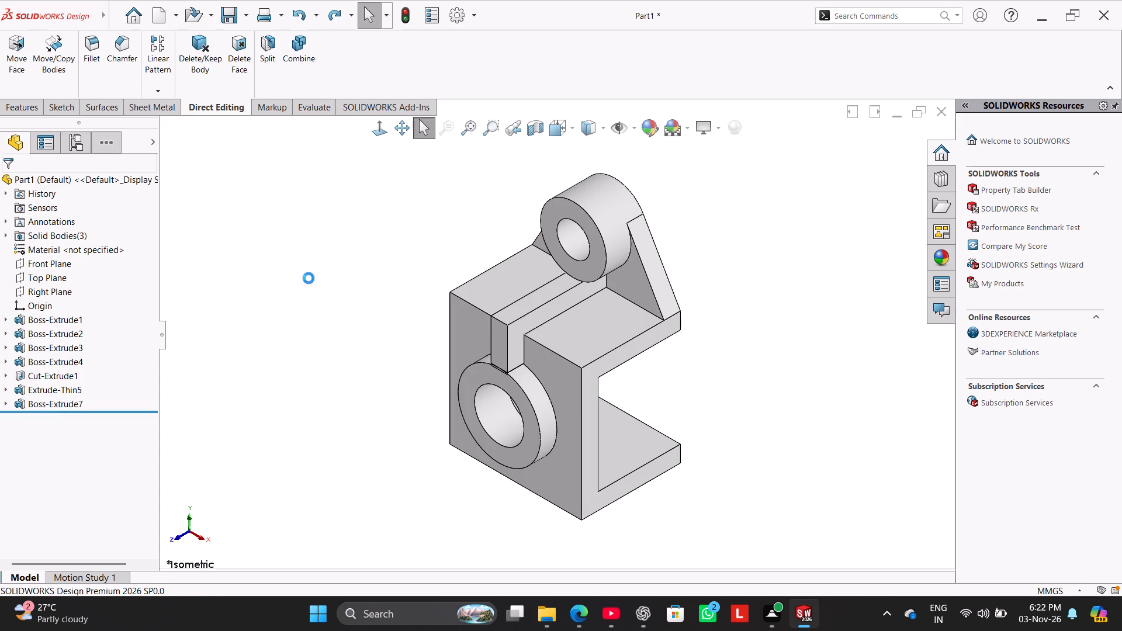
# Examine which regions the solid bodies cover and how the web and its lower extension meet the front ring.
pyautogui.moveTo(325, 299); pyautogui.dragTo(331, 299)
pyautogui.scroll(-6, 581, 365)
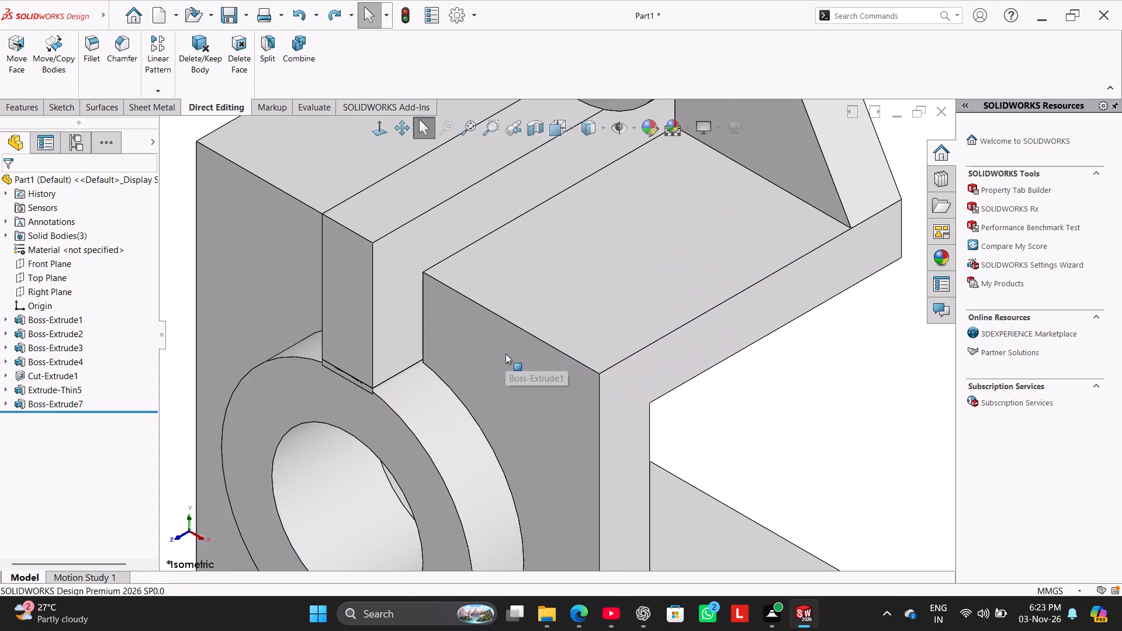
pyautogui.scroll(3, 504, 353)
pyautogui.click(482, 275)
pyautogui.click(304, 253)
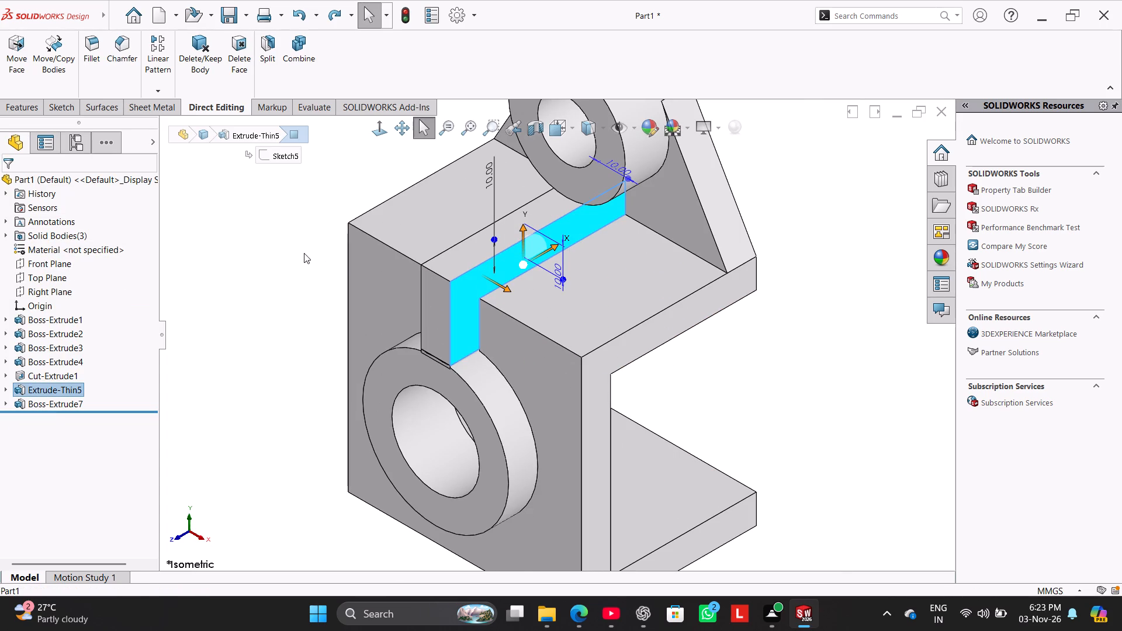
pyautogui.click(6, 235)
pyautogui.click(41, 255)
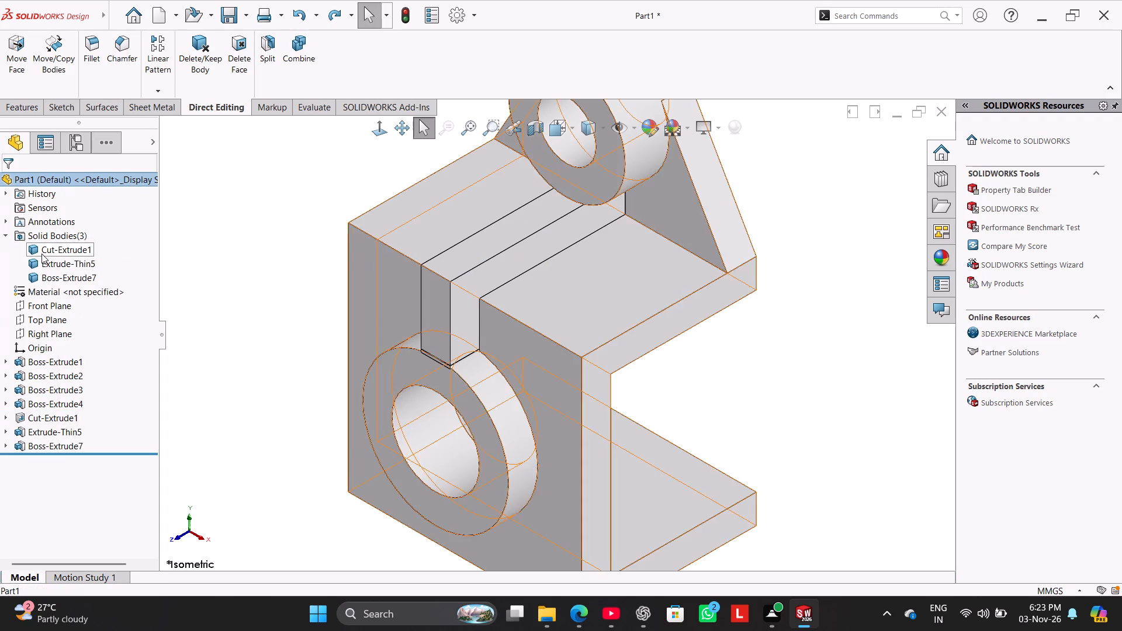
pyautogui.click(47, 264)
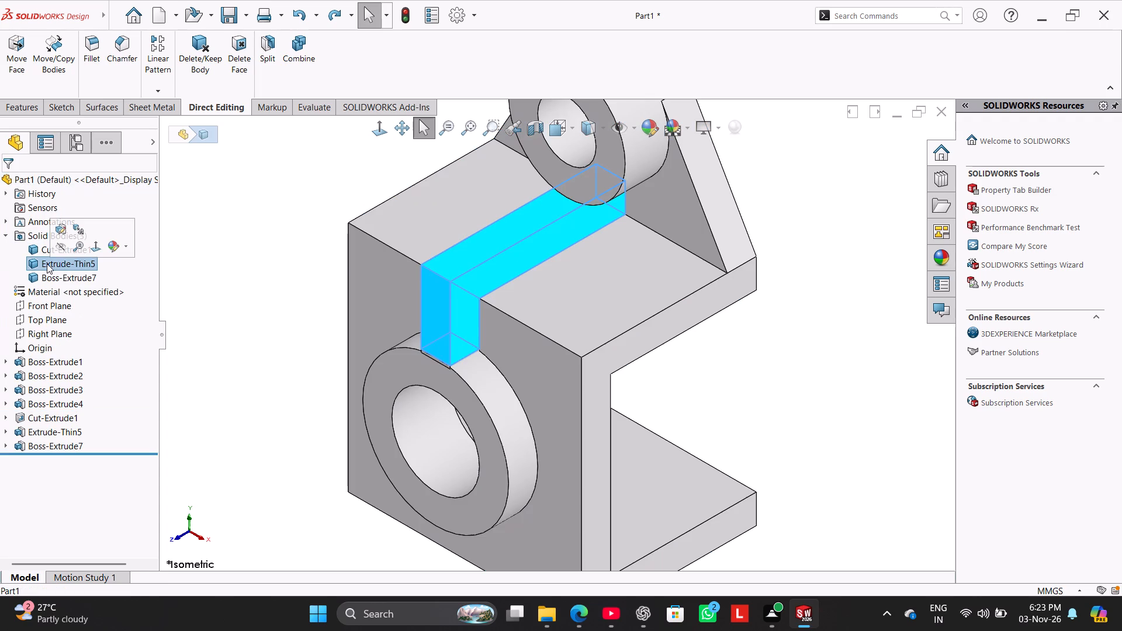
pyautogui.click(54, 277)
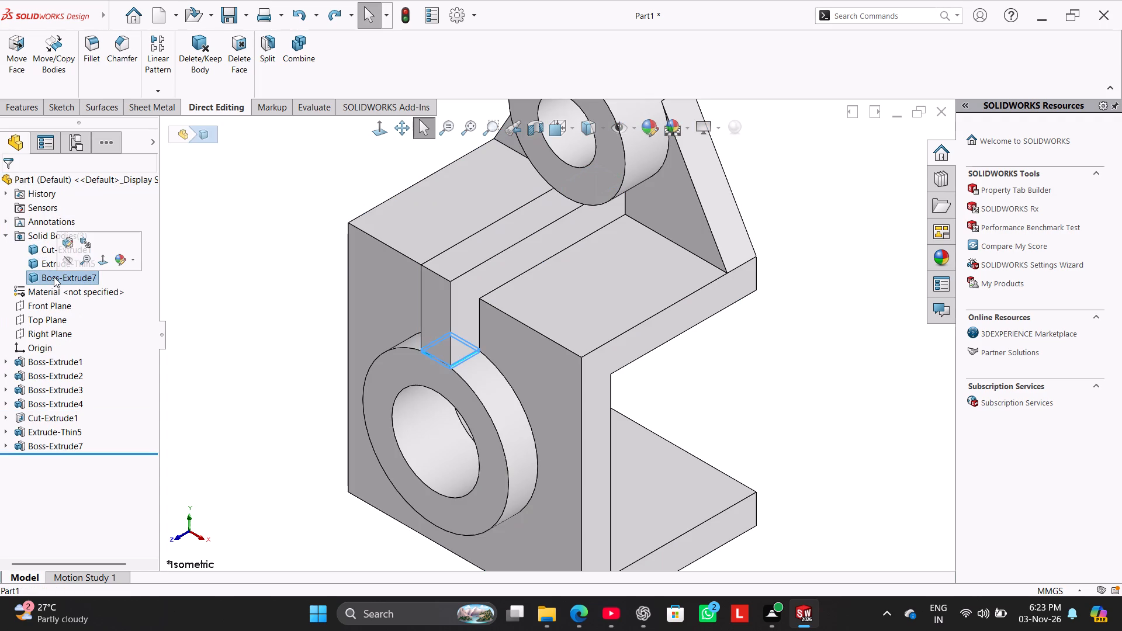
pyautogui.click(54, 277)
pyautogui.click(49, 264)
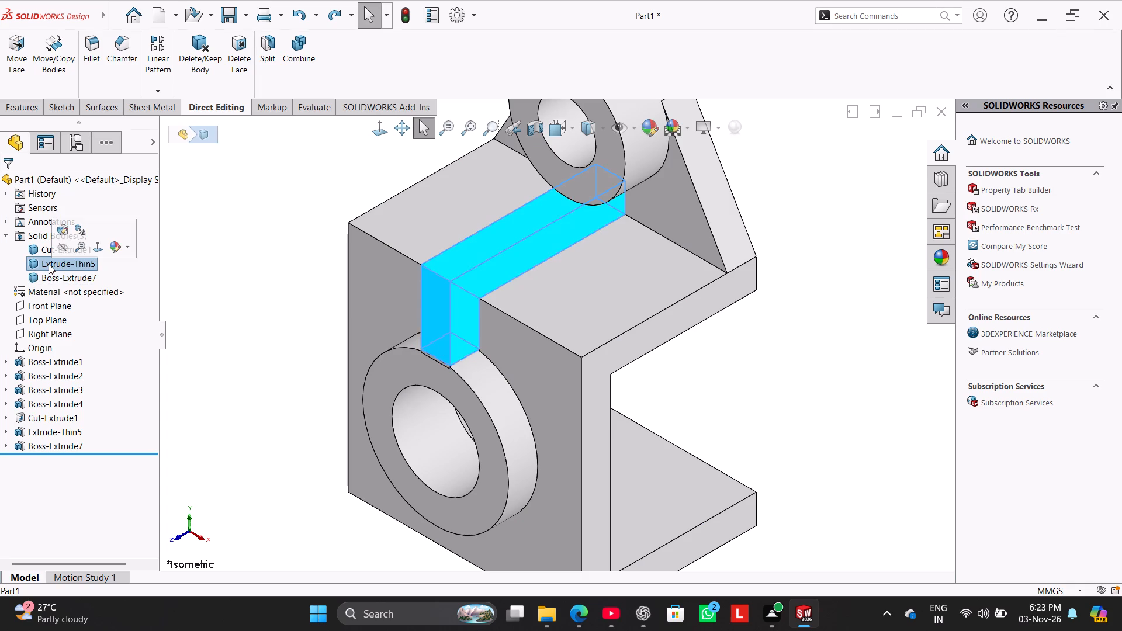
pyautogui.click(54, 275)
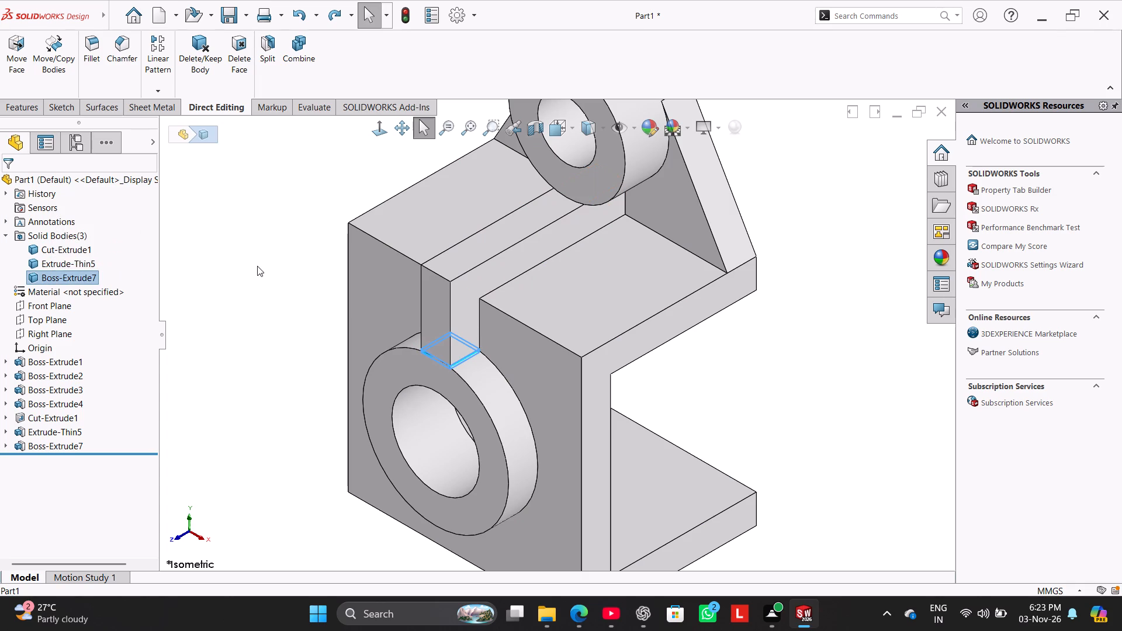
pyautogui.click(257, 266)
pyautogui.scroll(-10, 481, 359)
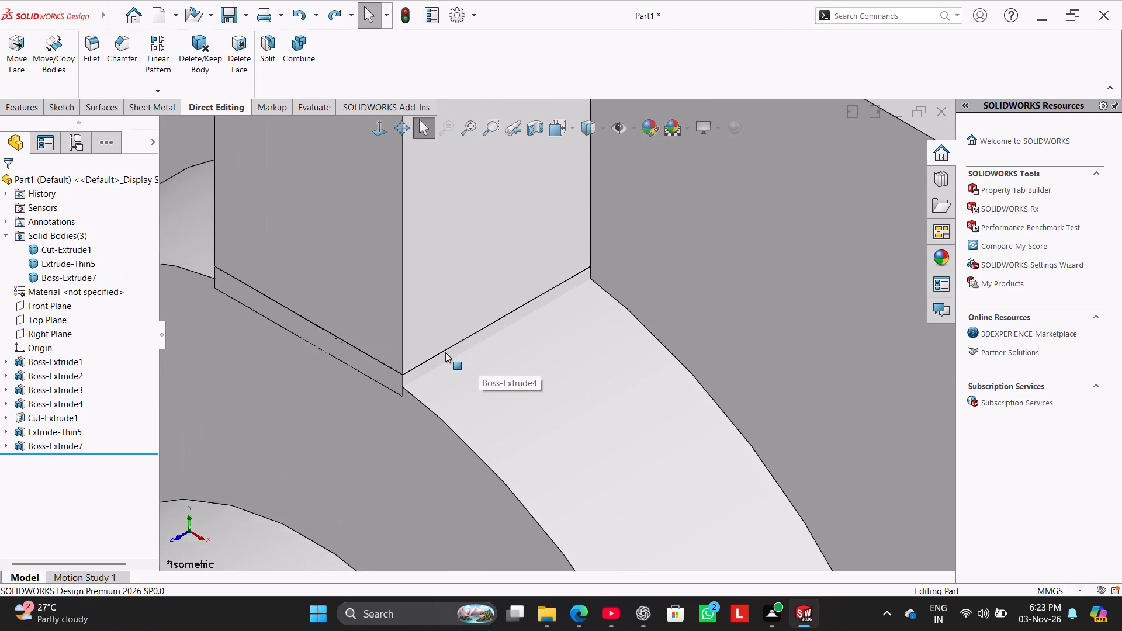
pyautogui.scroll(-2, 445, 352)
pyautogui.scroll(2, 441, 353)
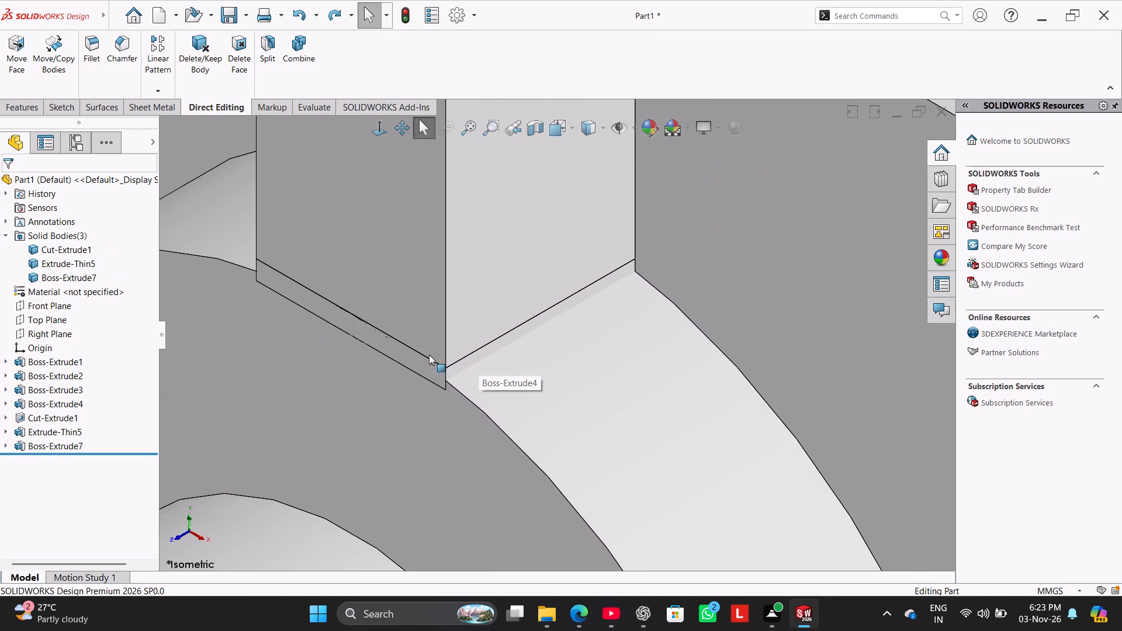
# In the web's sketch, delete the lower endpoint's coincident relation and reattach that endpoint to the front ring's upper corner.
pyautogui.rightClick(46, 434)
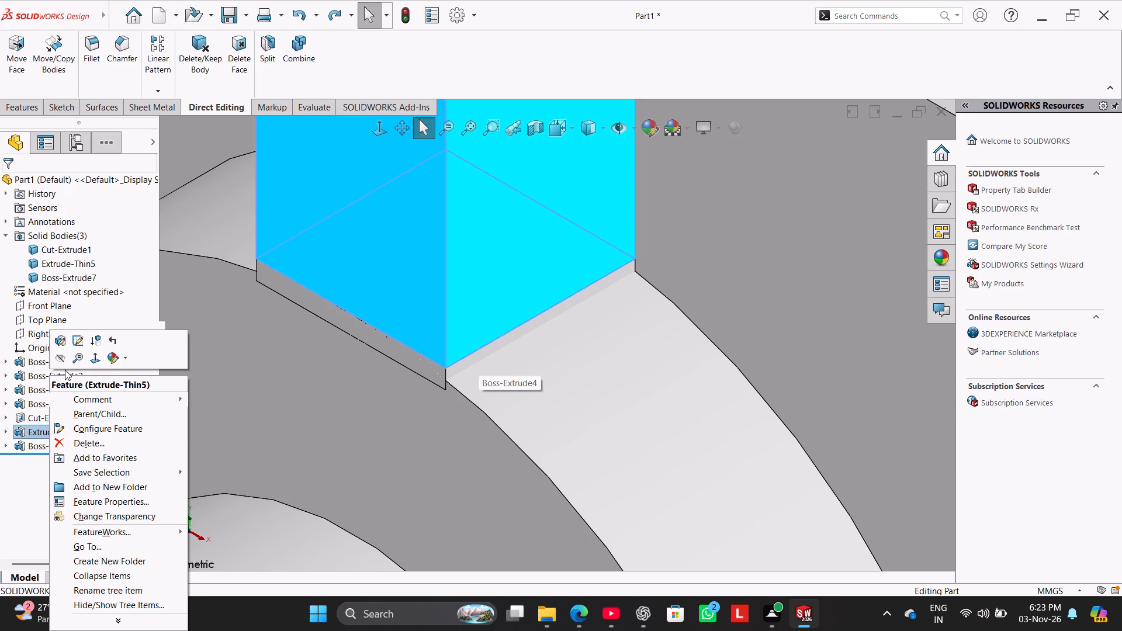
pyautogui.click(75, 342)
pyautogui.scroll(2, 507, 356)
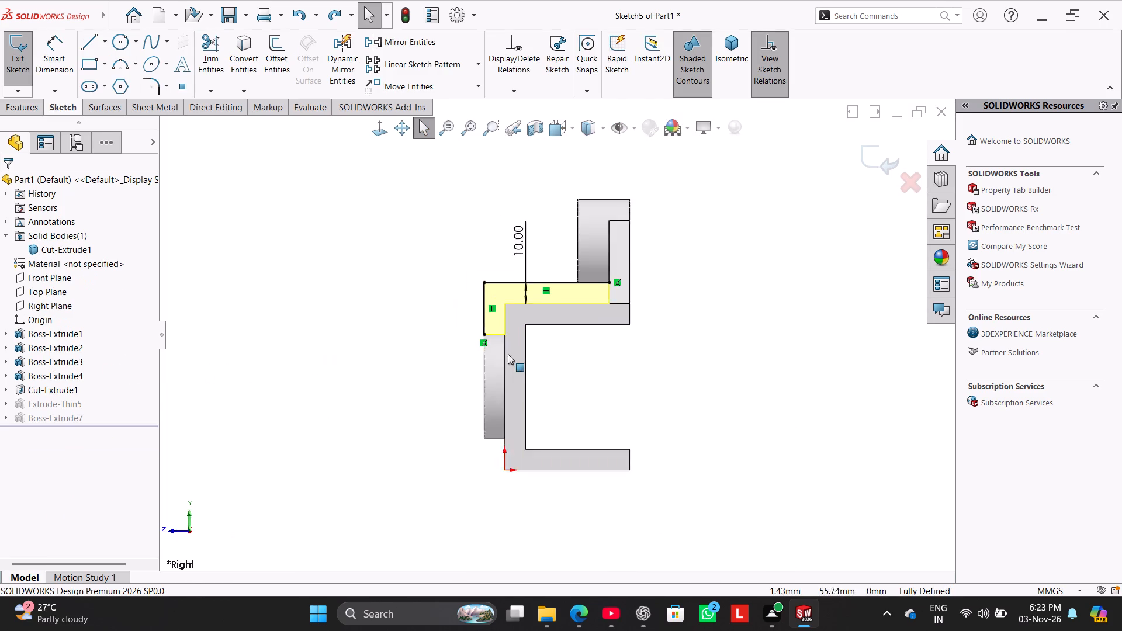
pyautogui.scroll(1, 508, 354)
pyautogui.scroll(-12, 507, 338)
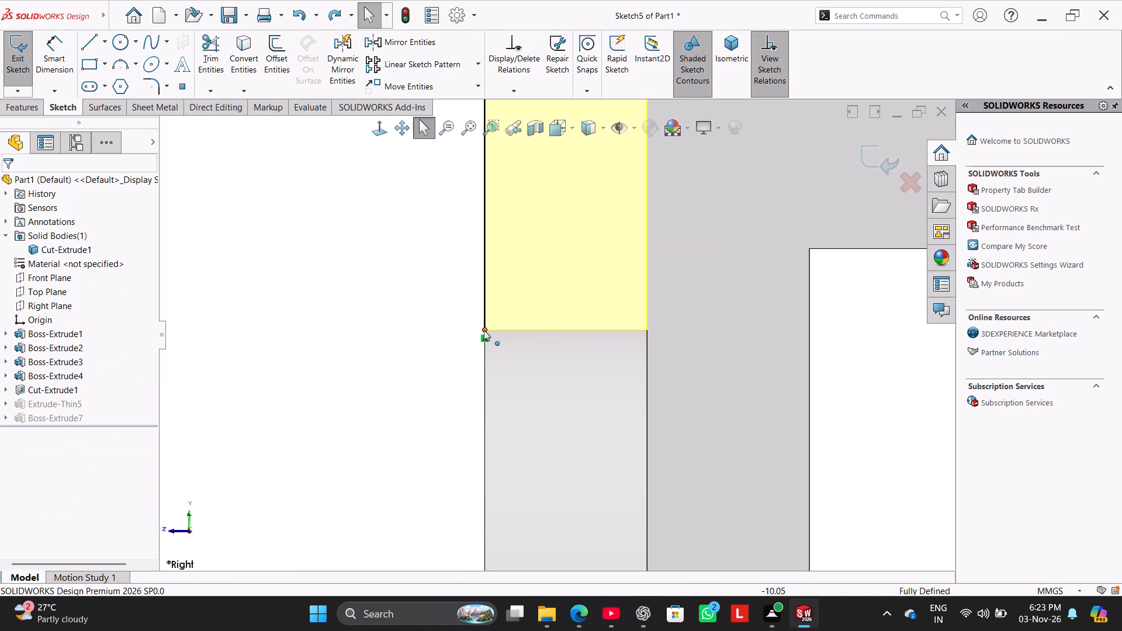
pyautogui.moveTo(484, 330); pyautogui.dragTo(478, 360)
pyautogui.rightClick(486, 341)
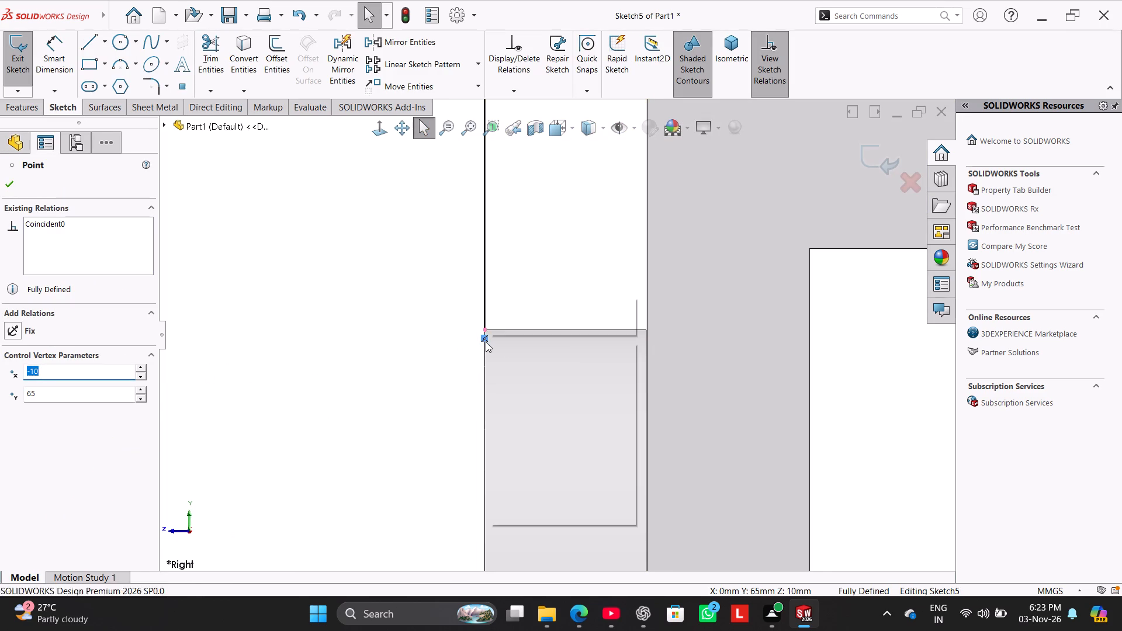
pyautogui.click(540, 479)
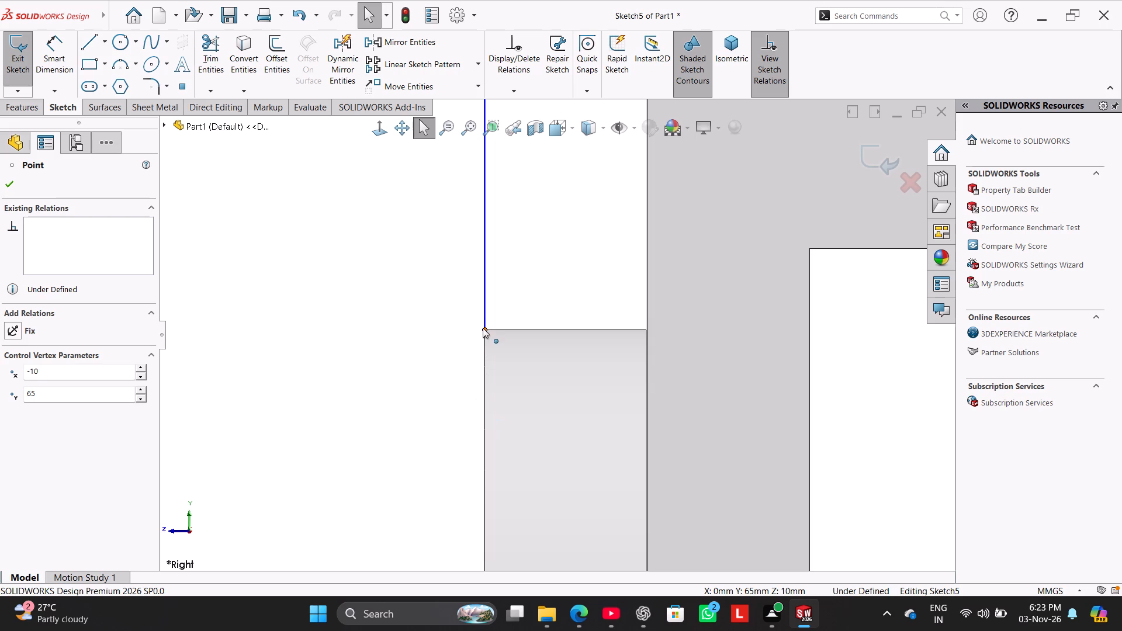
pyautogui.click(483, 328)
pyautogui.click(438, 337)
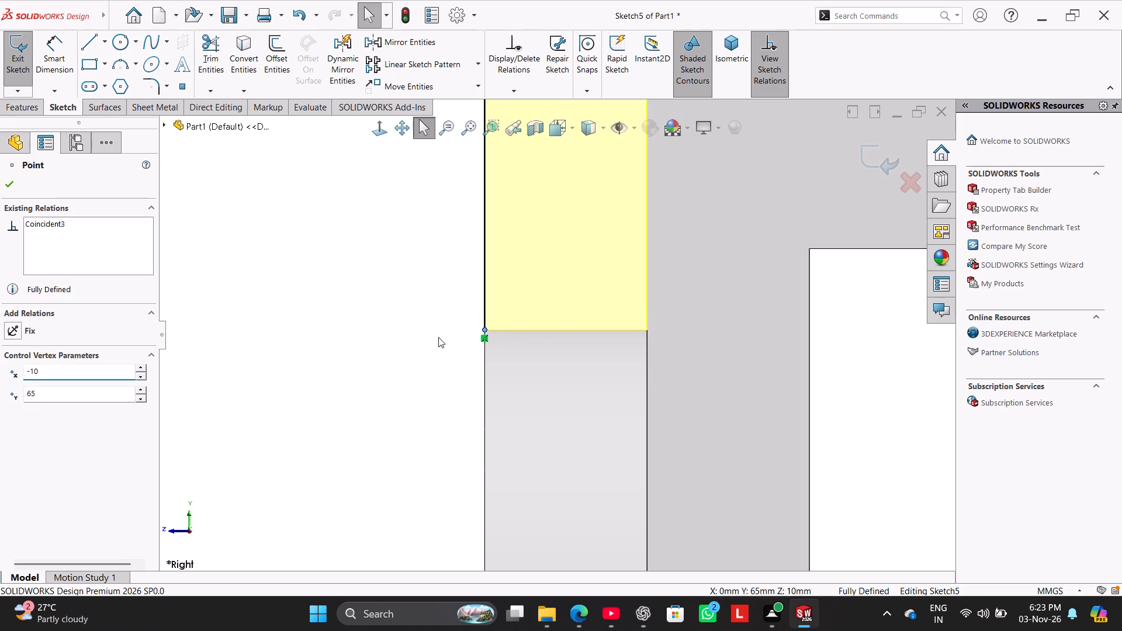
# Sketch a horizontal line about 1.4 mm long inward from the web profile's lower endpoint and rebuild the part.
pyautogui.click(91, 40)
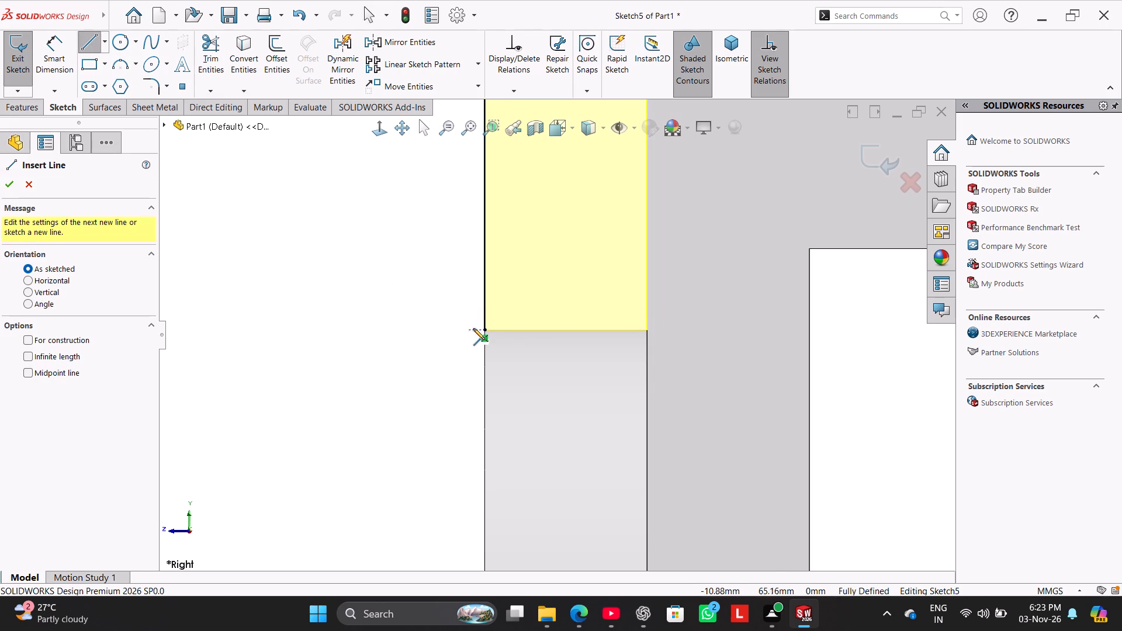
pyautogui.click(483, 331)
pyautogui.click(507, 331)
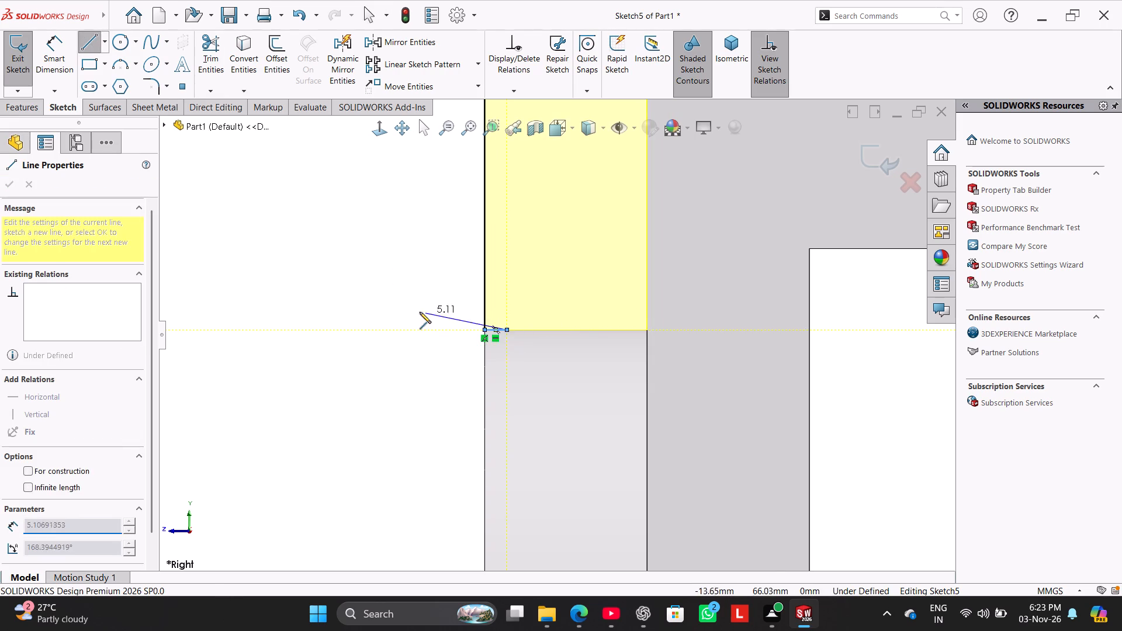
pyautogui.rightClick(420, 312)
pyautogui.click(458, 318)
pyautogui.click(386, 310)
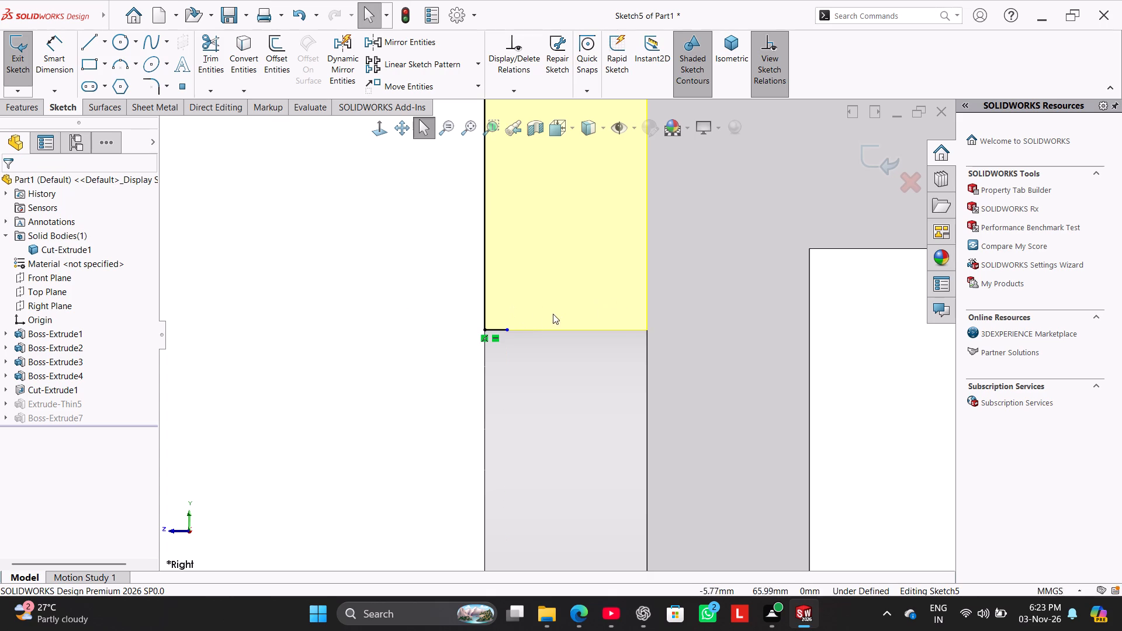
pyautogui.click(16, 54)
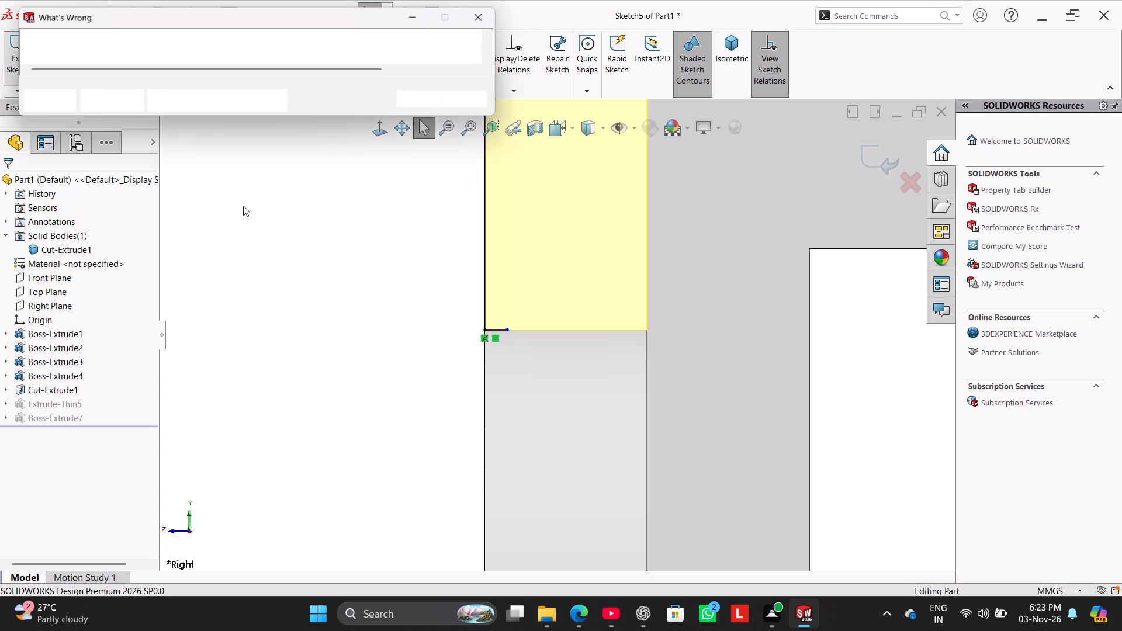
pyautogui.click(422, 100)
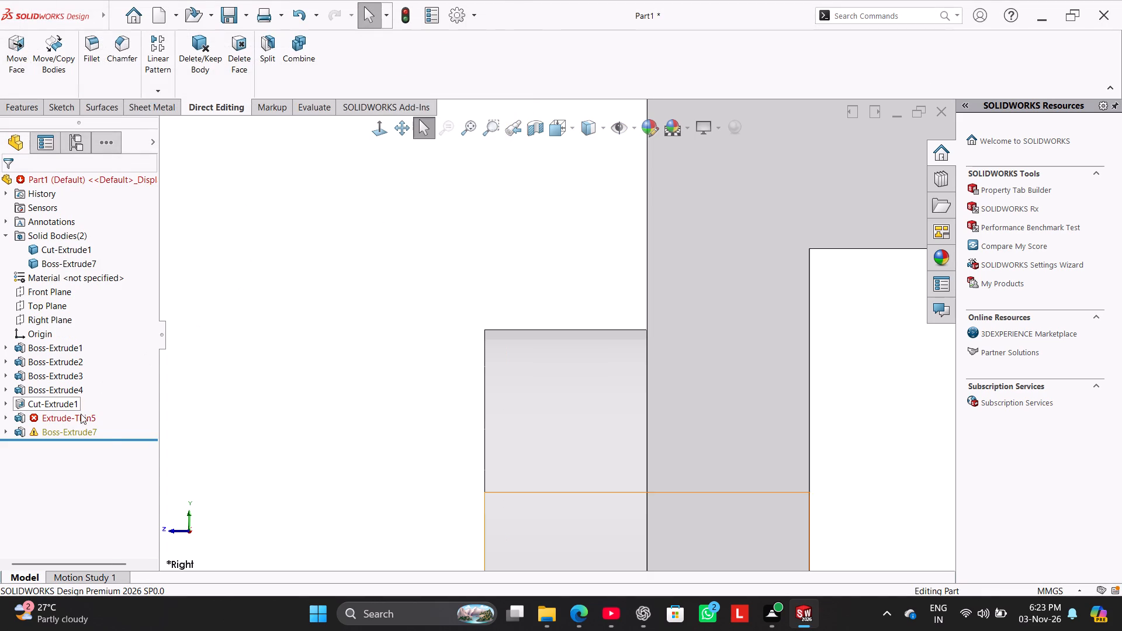
# Delete the web's thin extrude together with its dependent lower-extension extrude, keeping the web's sketch.
pyautogui.rightClick(81, 414)
pyautogui.click(164, 441)
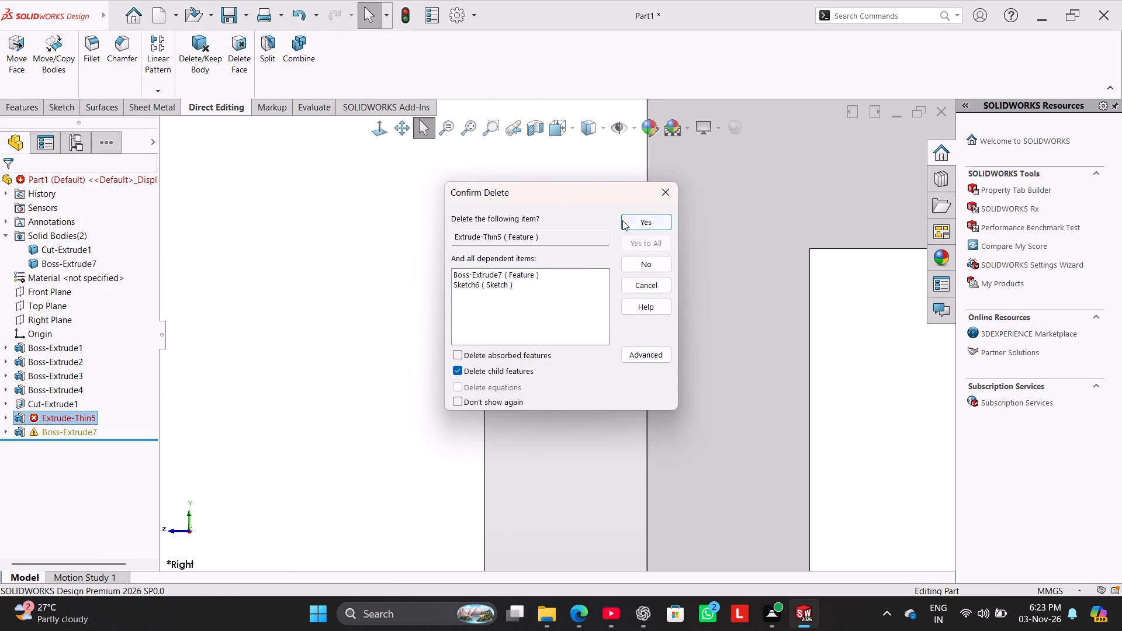
pyautogui.click(622, 220)
pyautogui.scroll(-3, 536, 314)
pyautogui.scroll(2, 529, 315)
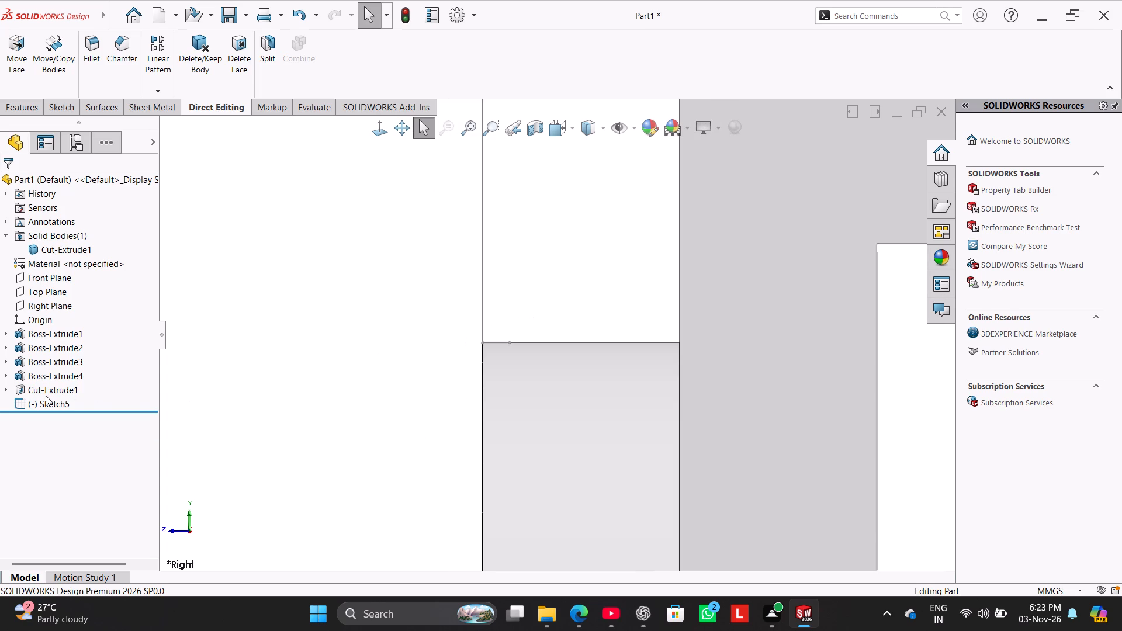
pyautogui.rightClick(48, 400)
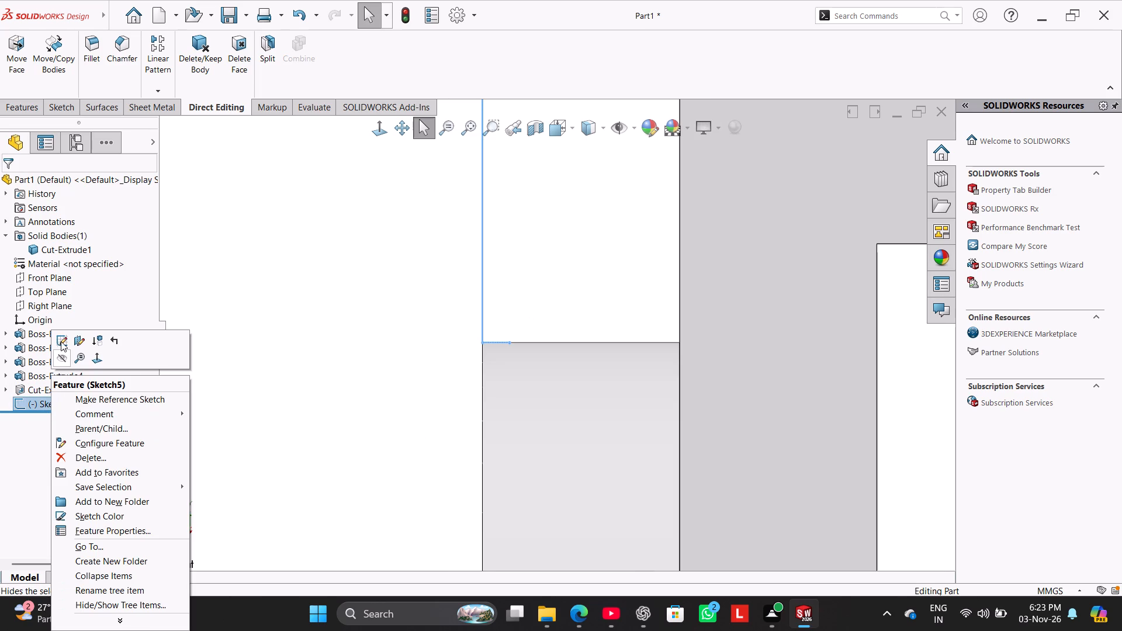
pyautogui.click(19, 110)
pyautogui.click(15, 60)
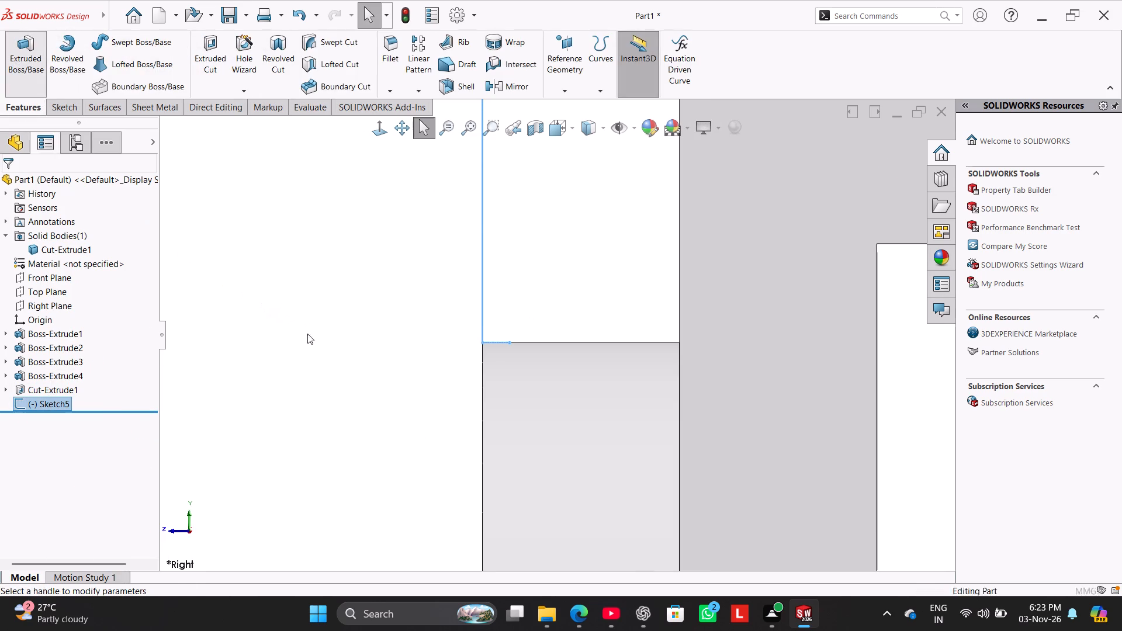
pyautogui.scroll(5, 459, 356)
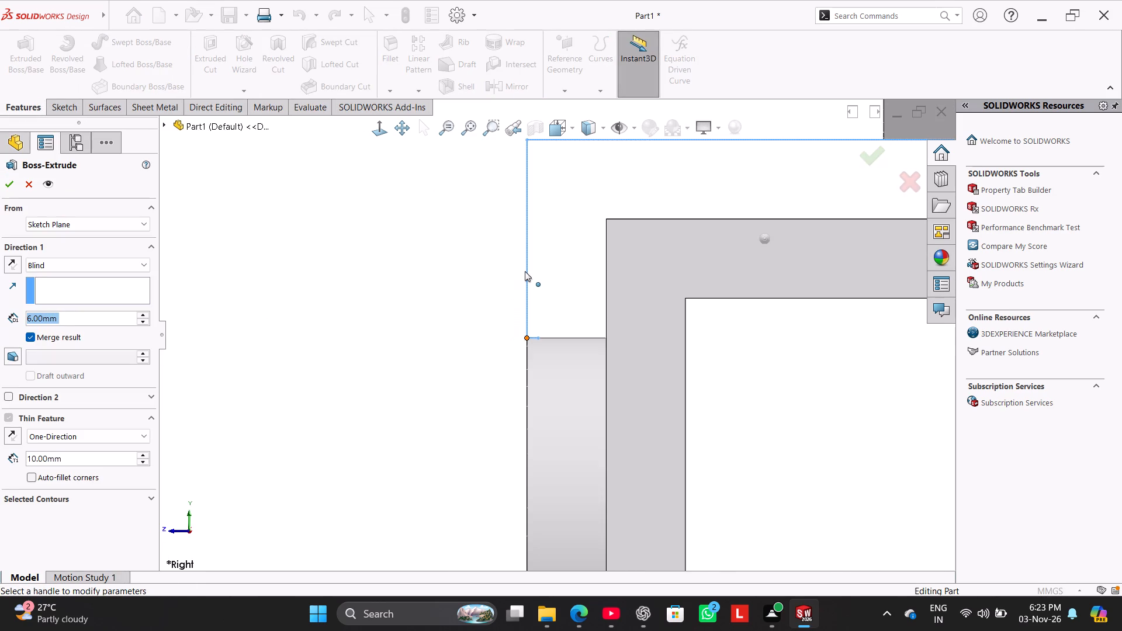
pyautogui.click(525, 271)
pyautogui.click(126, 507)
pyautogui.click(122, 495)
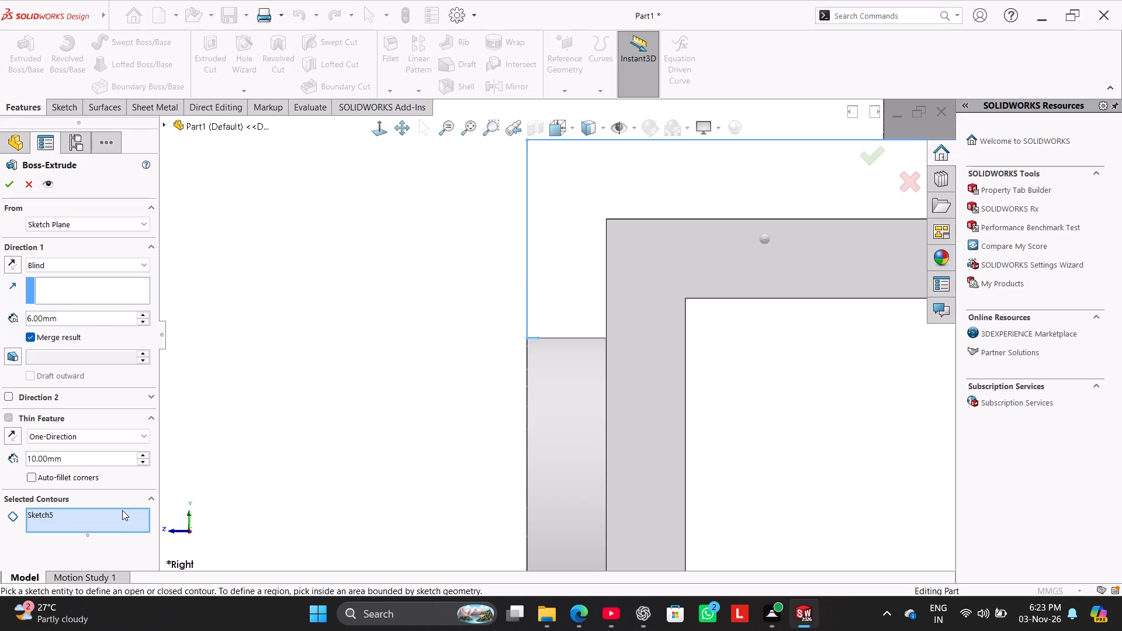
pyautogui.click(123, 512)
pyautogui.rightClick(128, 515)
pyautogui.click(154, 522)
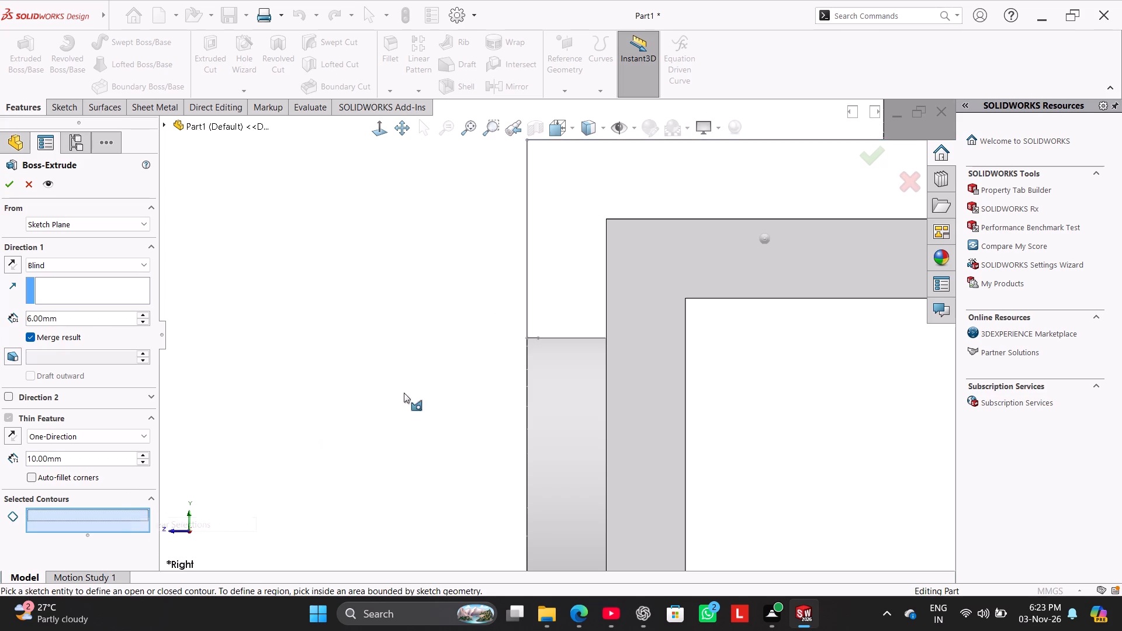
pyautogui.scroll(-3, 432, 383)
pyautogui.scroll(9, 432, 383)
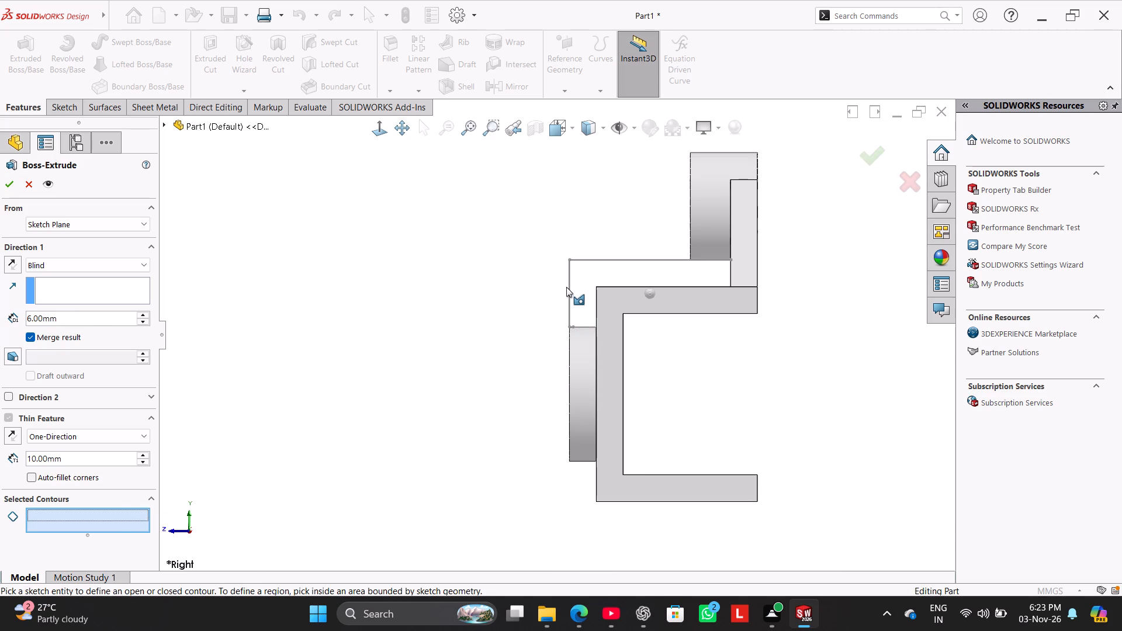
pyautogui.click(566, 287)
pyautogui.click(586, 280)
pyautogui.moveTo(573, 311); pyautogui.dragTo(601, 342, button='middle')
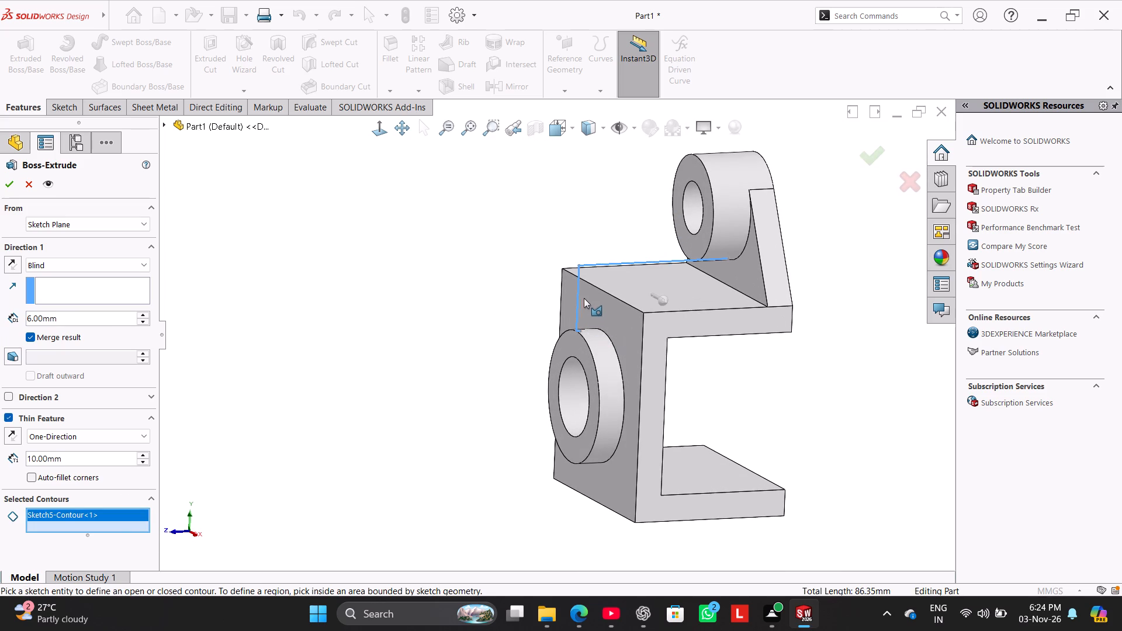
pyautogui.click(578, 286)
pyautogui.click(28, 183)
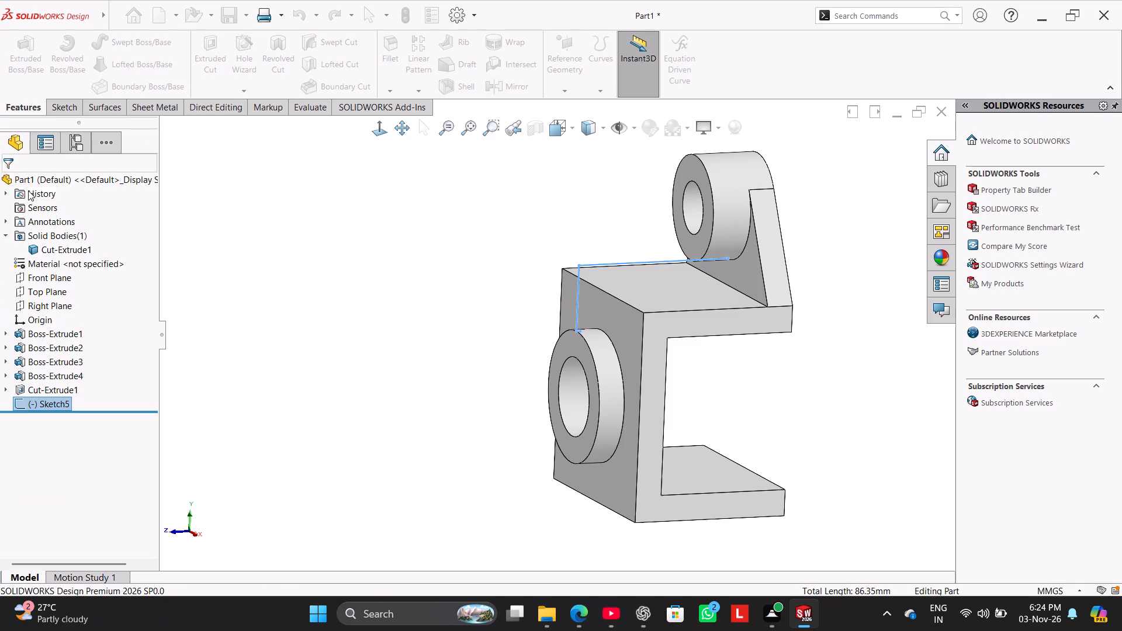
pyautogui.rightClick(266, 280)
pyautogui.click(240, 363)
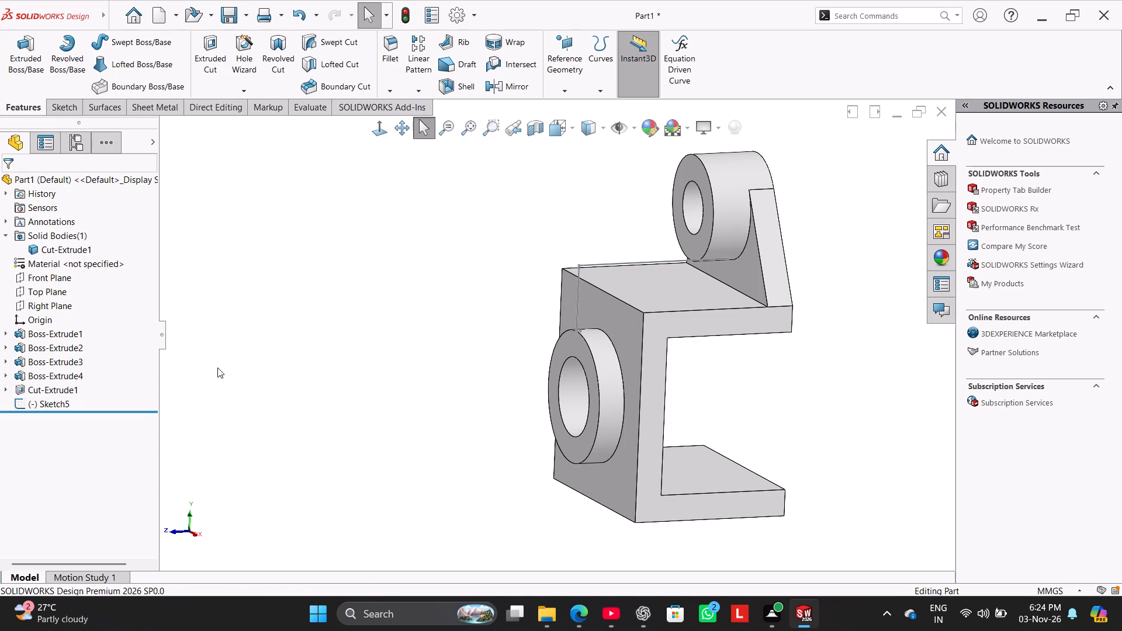
# Reopen the web's sketch and delete the short horizontal line at the lower end of its vertical line.
pyautogui.moveTo(532, 352); pyautogui.dragTo(495, 345, button='middle')
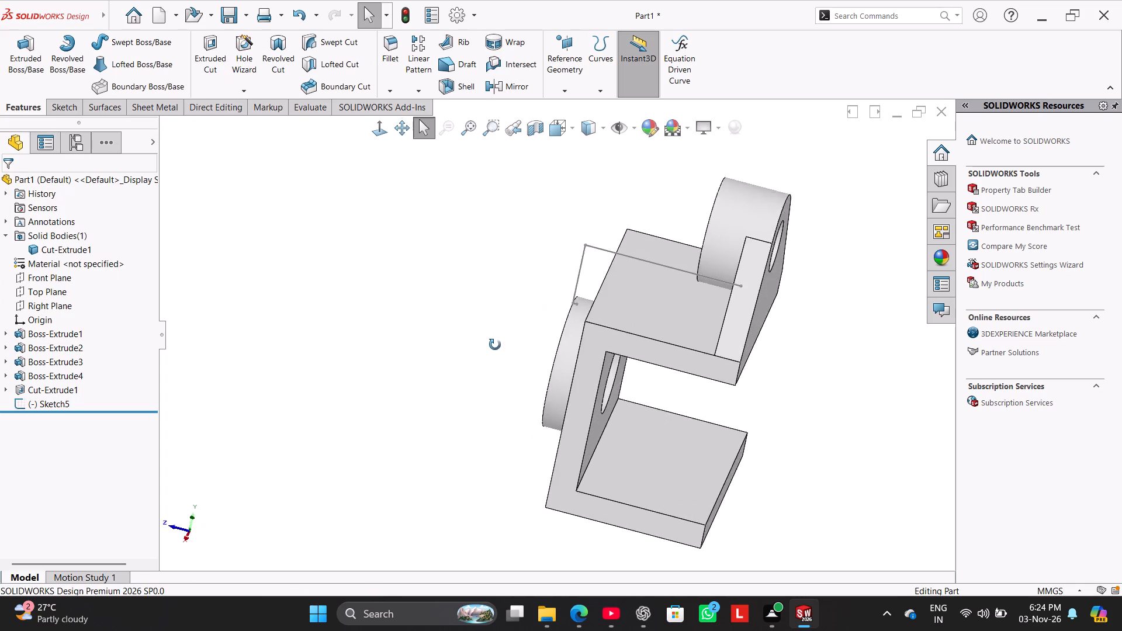
pyautogui.moveTo(495, 345); pyautogui.dragTo(515, 364, button='middle')
pyautogui.scroll(-6, 613, 297)
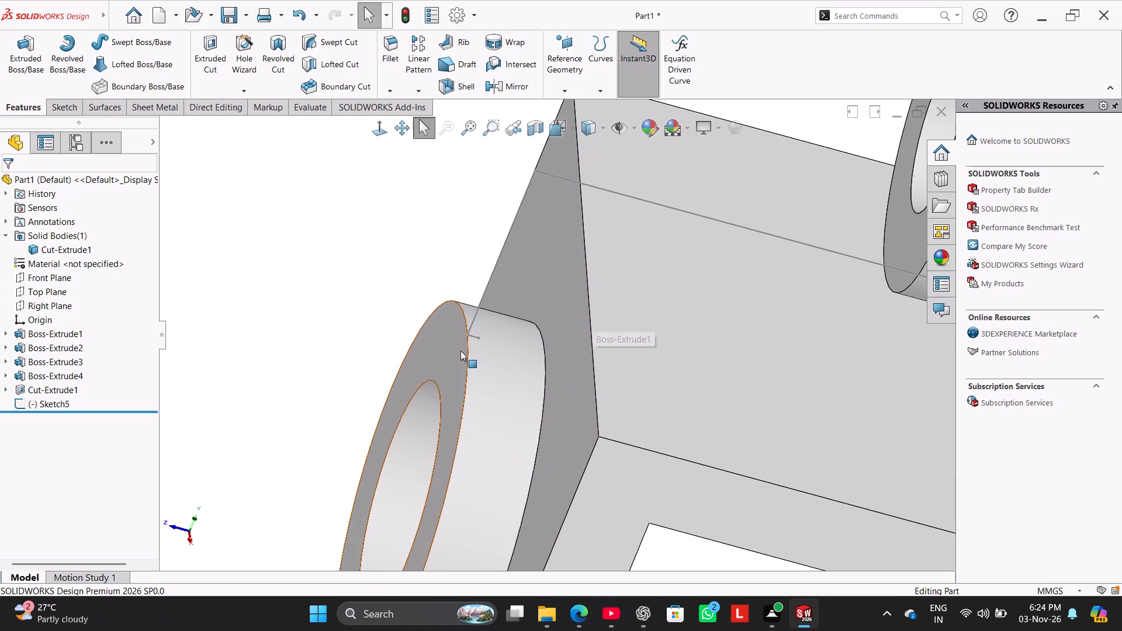
pyautogui.rightClick(40, 404)
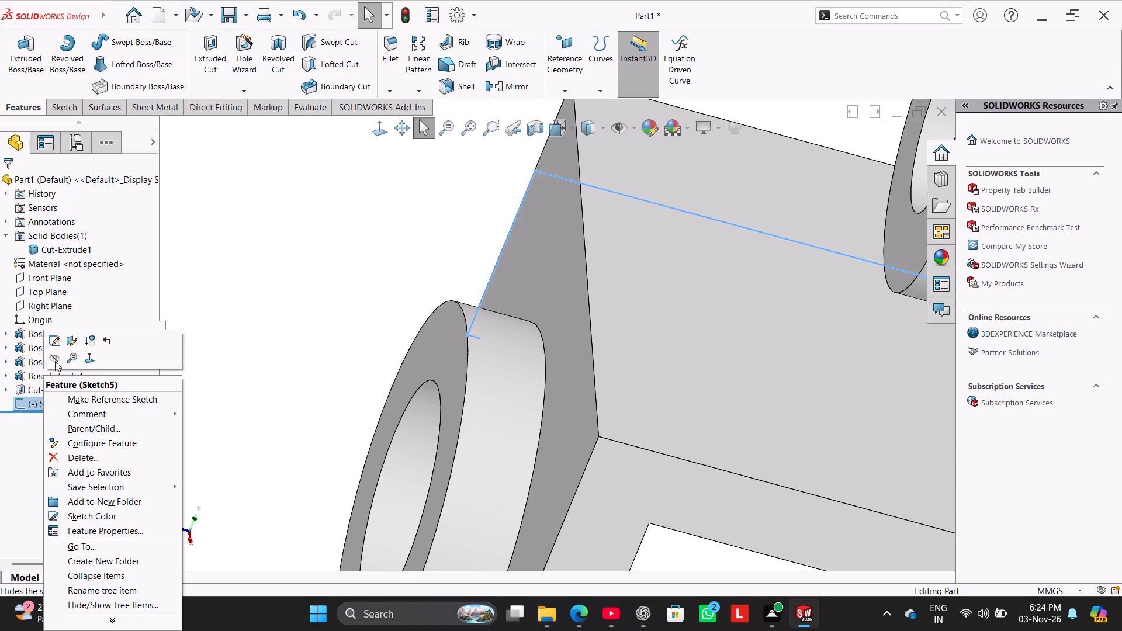
pyautogui.click(53, 345)
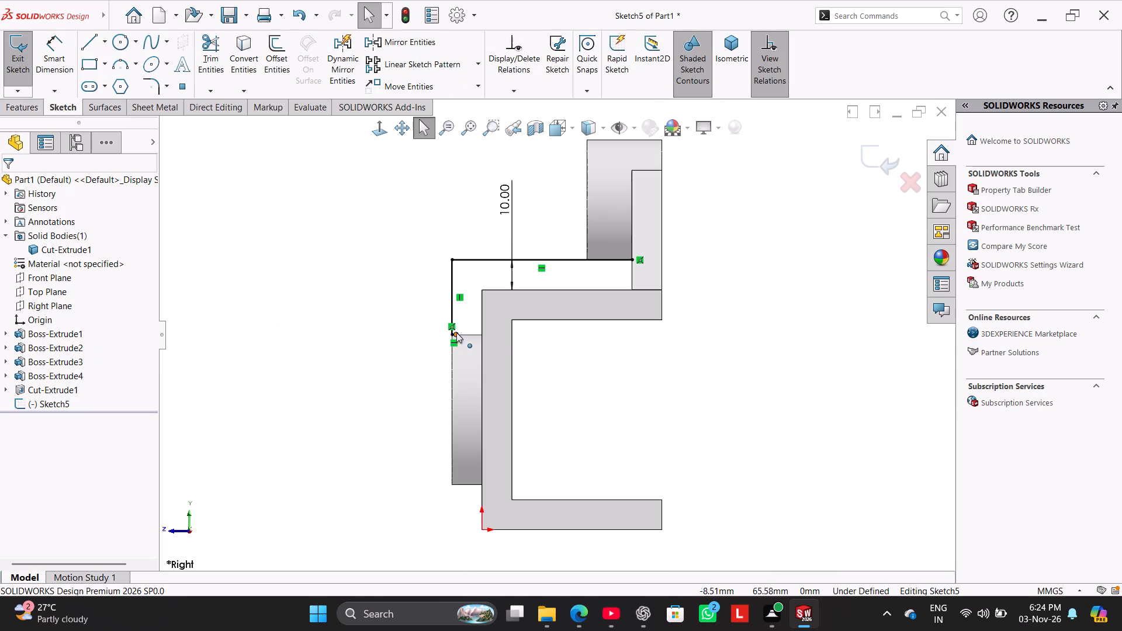
pyautogui.scroll(-6, 457, 332)
pyautogui.scroll(-2, 515, 323)
pyautogui.rightClick(473, 355)
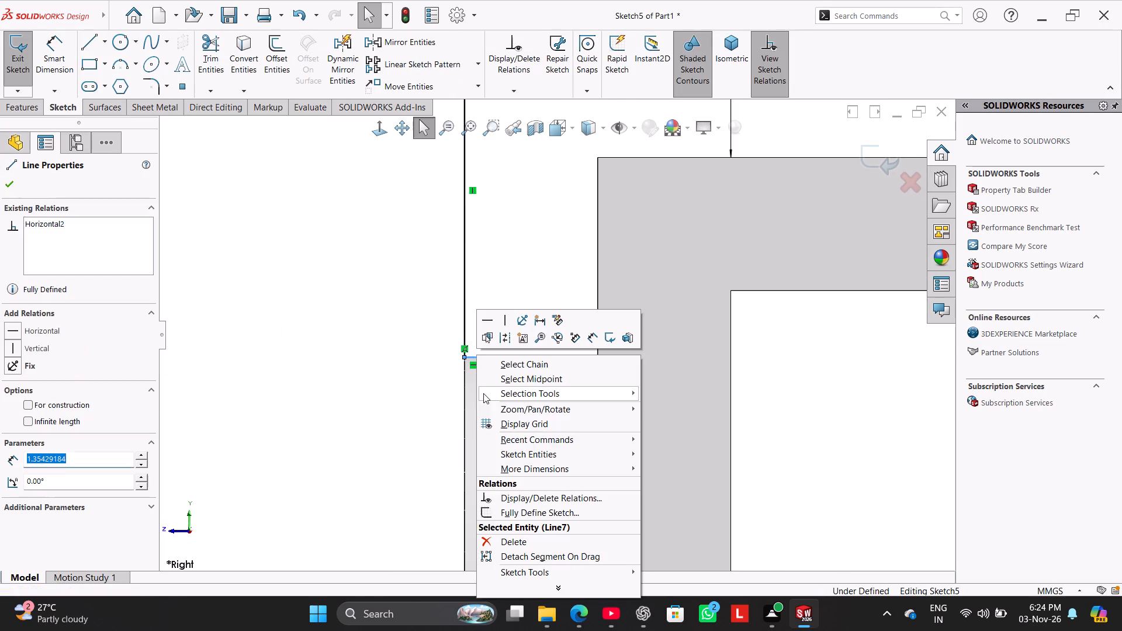
pyautogui.click(520, 542)
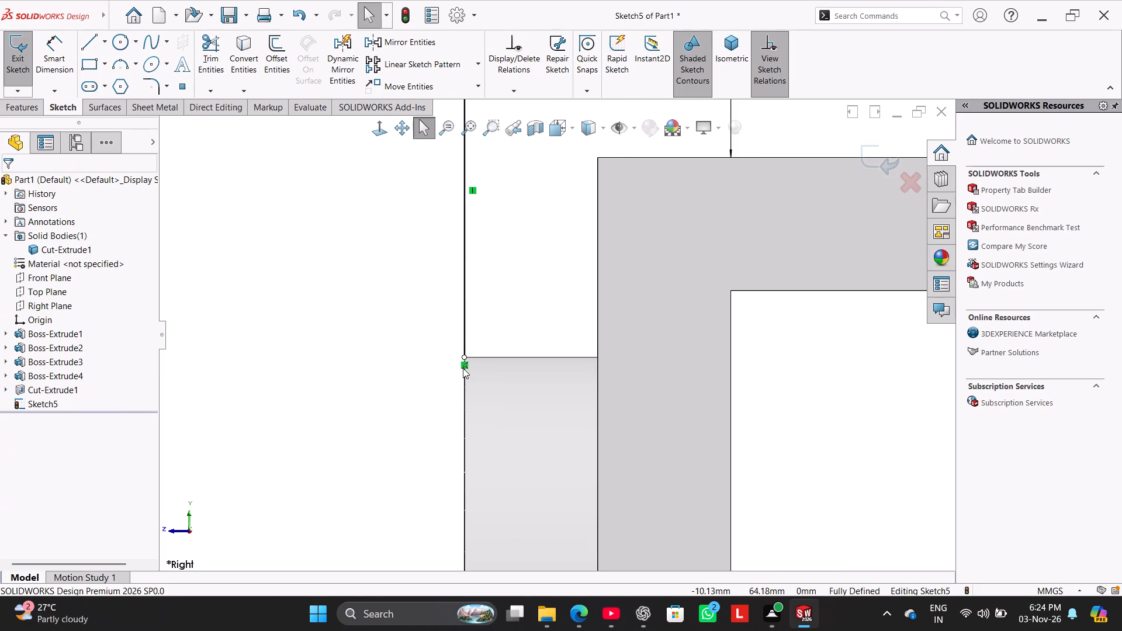
# Free the vertical line's lower endpoint, raise it about 1.5 mm above the ring, and make it coincident with the ring's front edge.
pyautogui.rightClick(463, 367)
pyautogui.click(508, 514)
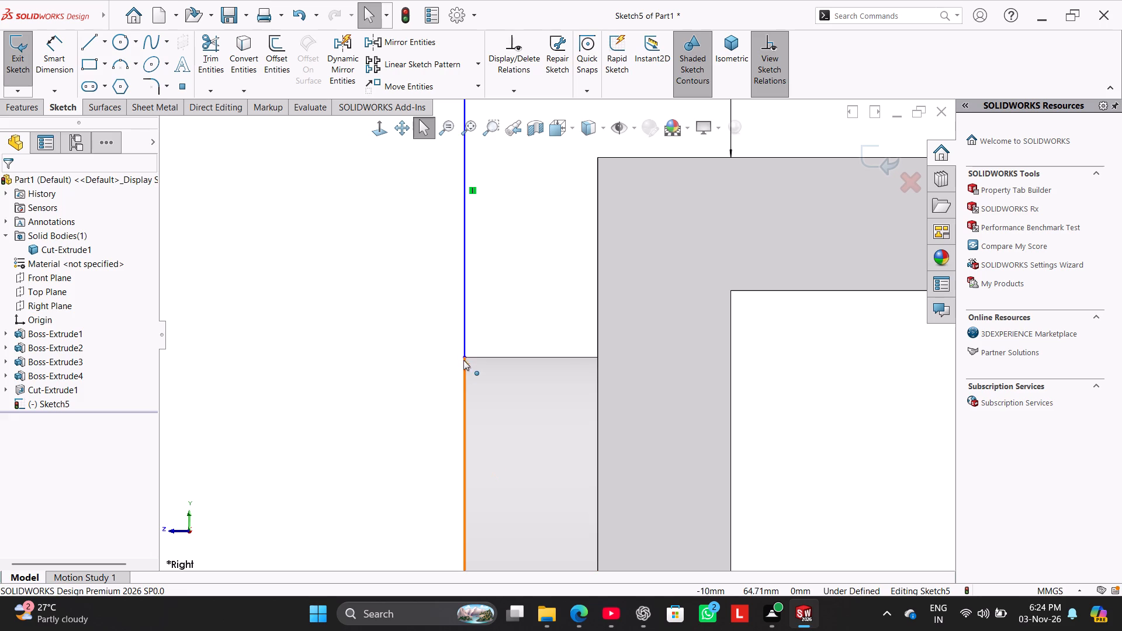
pyautogui.moveTo(463, 358); pyautogui.dragTo(463, 341)
pyautogui.click(432, 352)
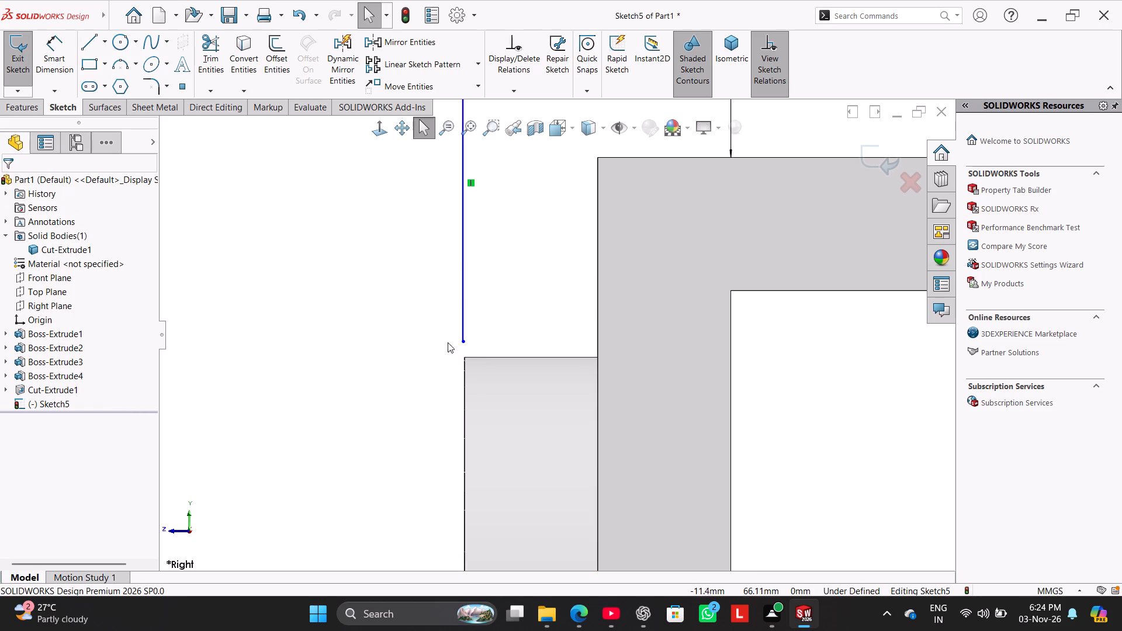
pyautogui.moveTo(461, 342); pyautogui.dragTo(412, 338)
pyautogui.click(406, 351)
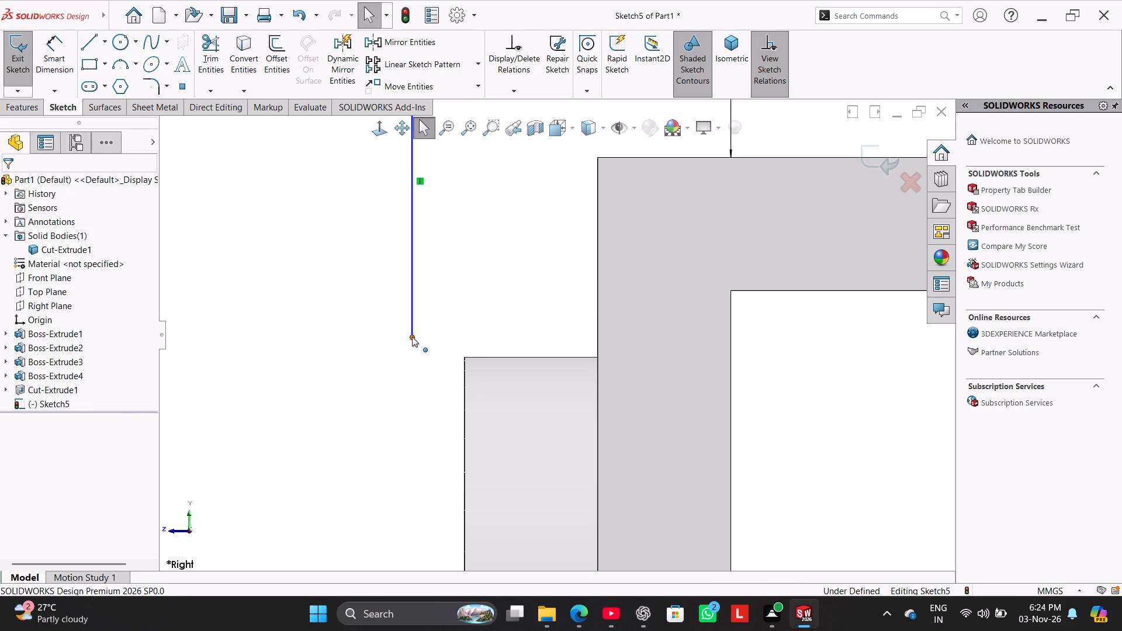
pyautogui.keyDown('ctrl'); pyautogui.click(412, 337); pyautogui.keyUp('ctrl')
pyautogui.keyDown('ctrl'); pyautogui.click(465, 387); pyautogui.keyUp('ctrl')
pyautogui.click(46, 410)
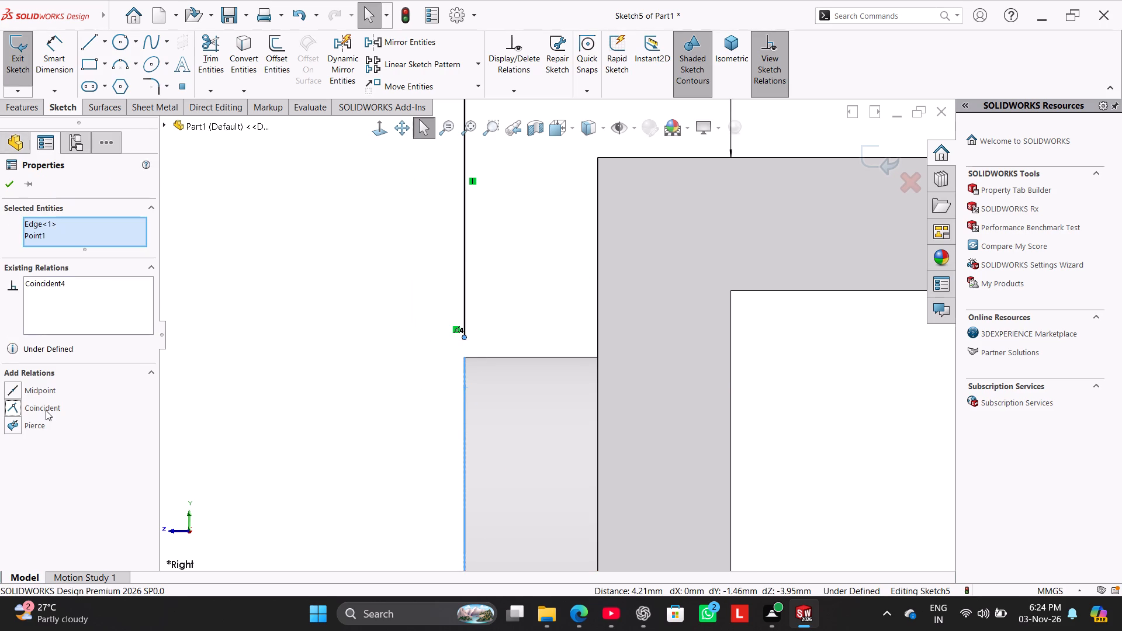
pyautogui.click(251, 315)
# Close the web profile with a 10 mm line to the bracket wall, lines along its front and top edges, and a 10 mm vertical end.
pyautogui.click(88, 46)
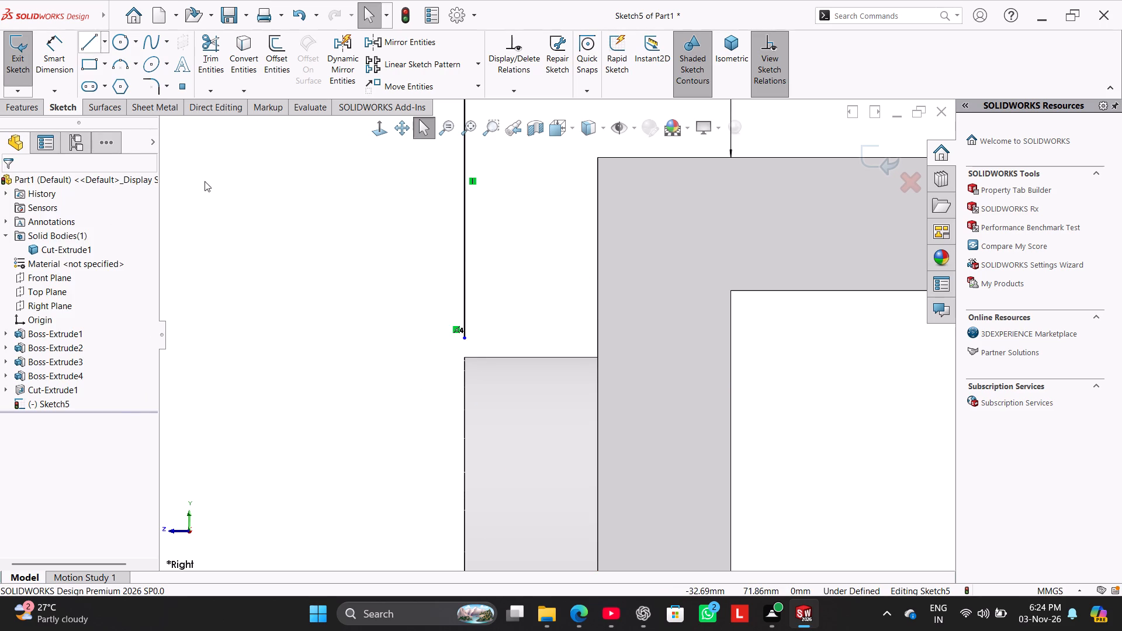
pyautogui.click(465, 335)
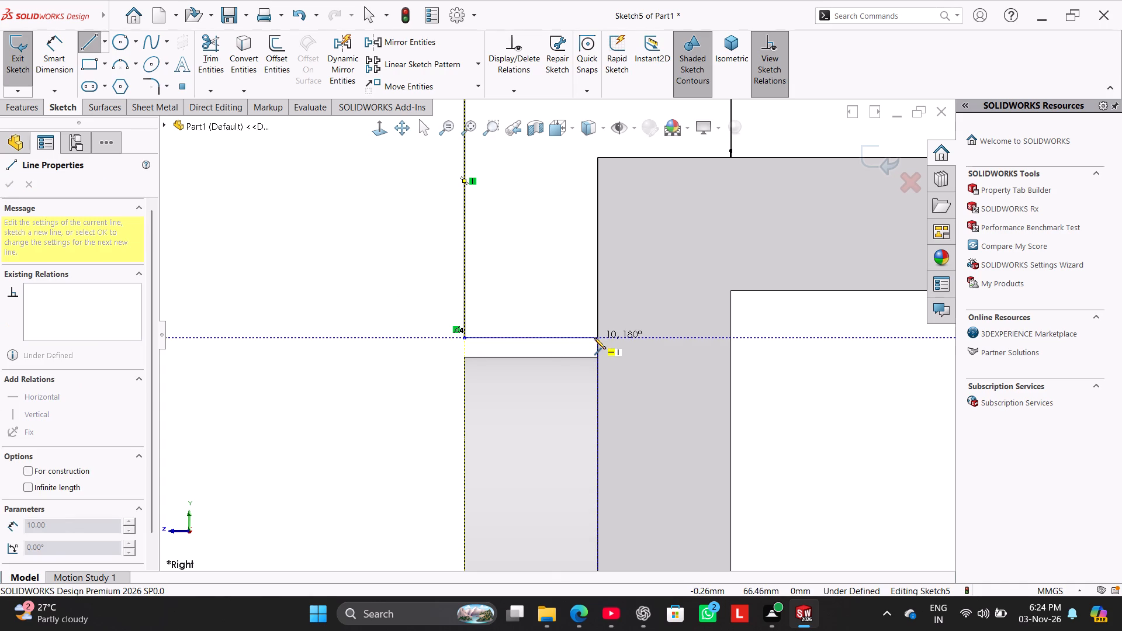
pyautogui.click(600, 338)
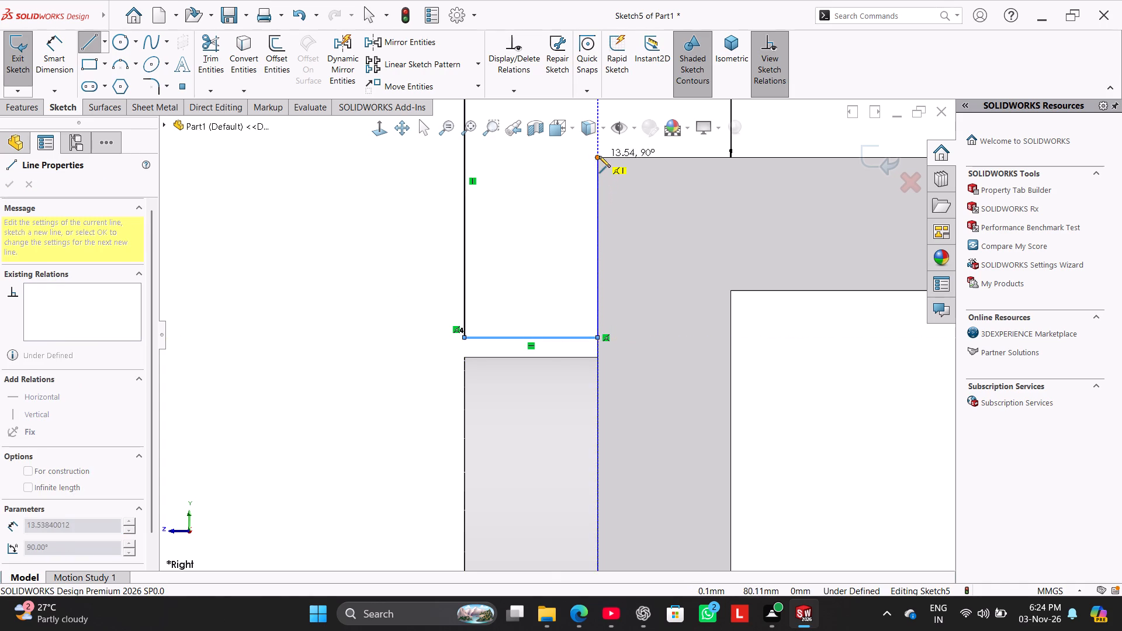
pyautogui.click(599, 156)
pyautogui.scroll(-3, 596, 237)
pyautogui.scroll(7, 599, 239)
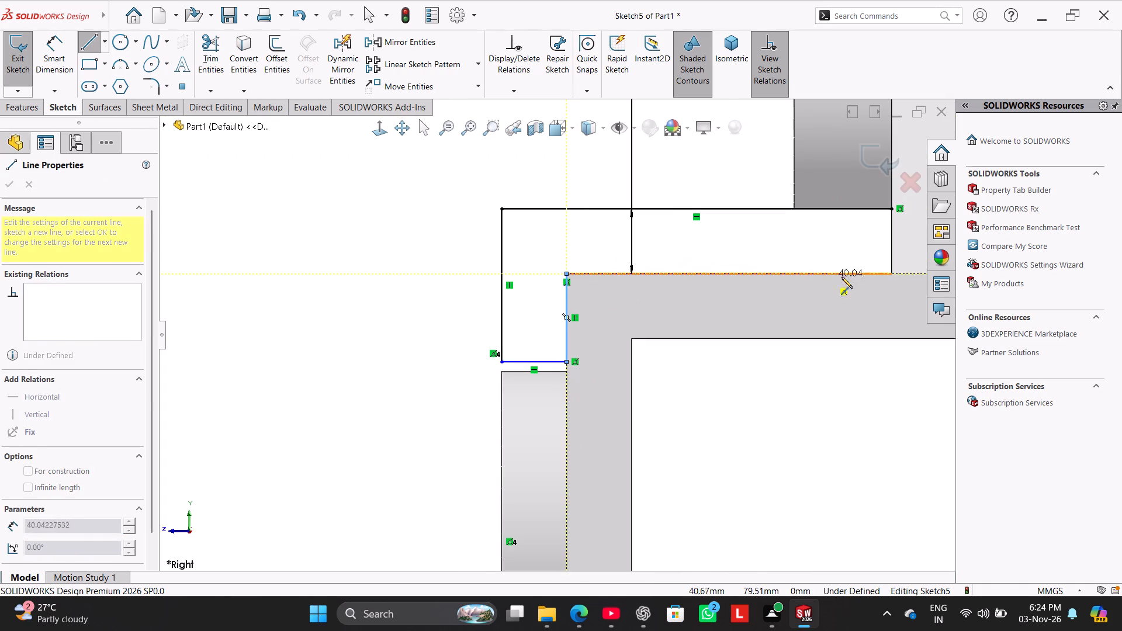
pyautogui.click(895, 275)
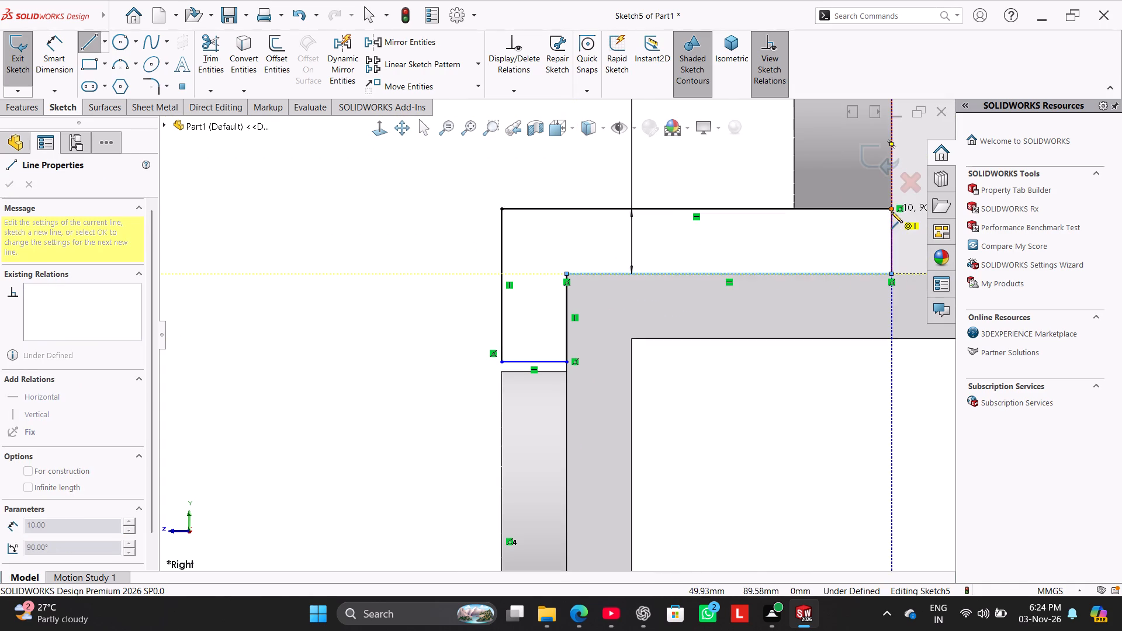
pyautogui.click(891, 206)
pyautogui.rightClick(406, 271)
pyautogui.click(440, 278)
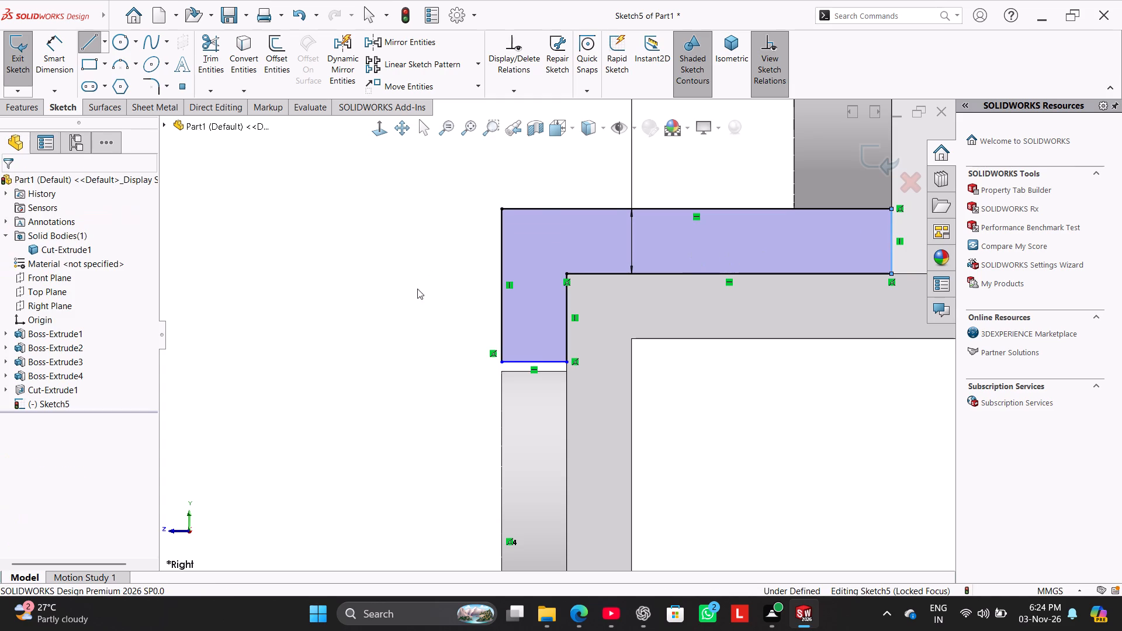
# Extrude the closed web profile 10 mm from the mid plane as a separate body, with merge result turned off.
pyautogui.click(36, 109)
pyautogui.click(29, 59)
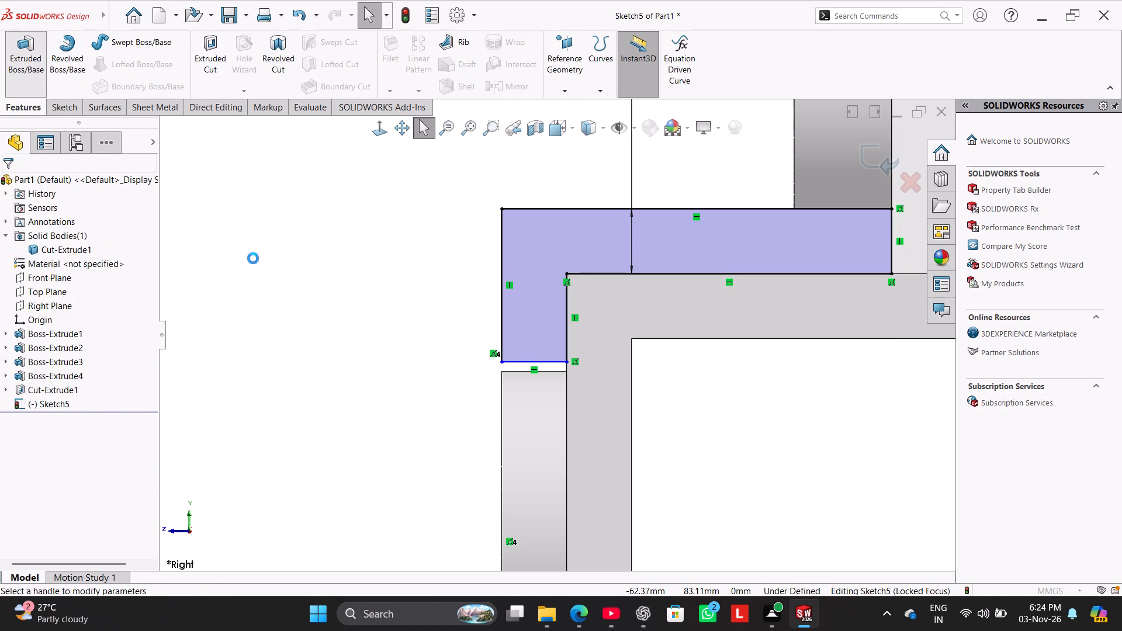
pyautogui.moveTo(378, 300); pyautogui.dragTo(418, 356, button='middle')
pyautogui.scroll(3, 418, 353)
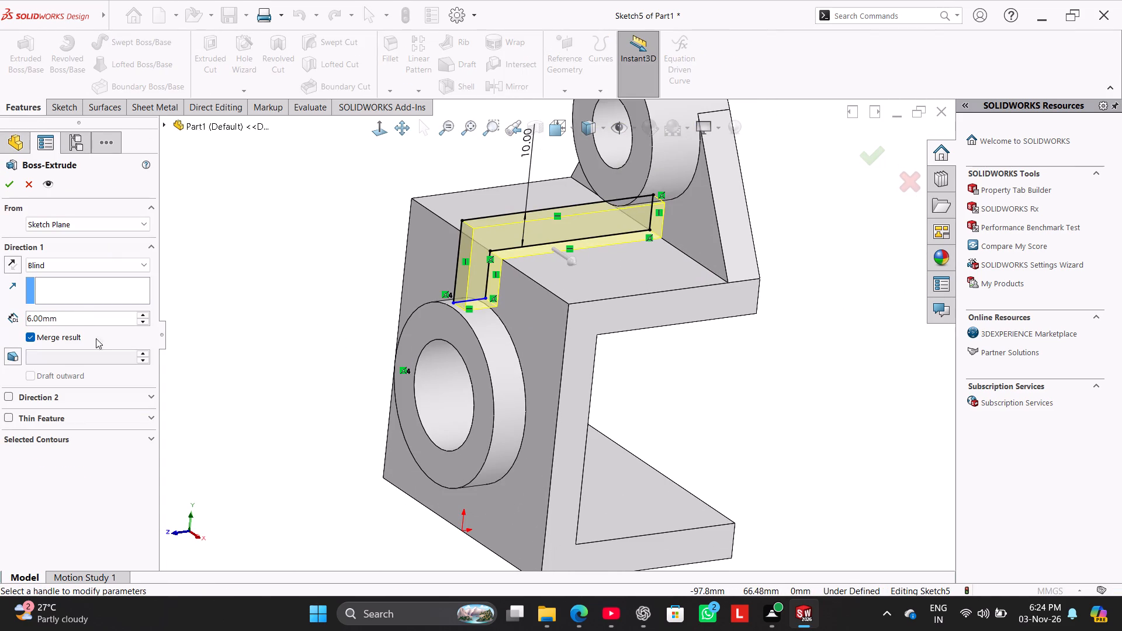
pyautogui.click(83, 261)
pyautogui.click(82, 334)
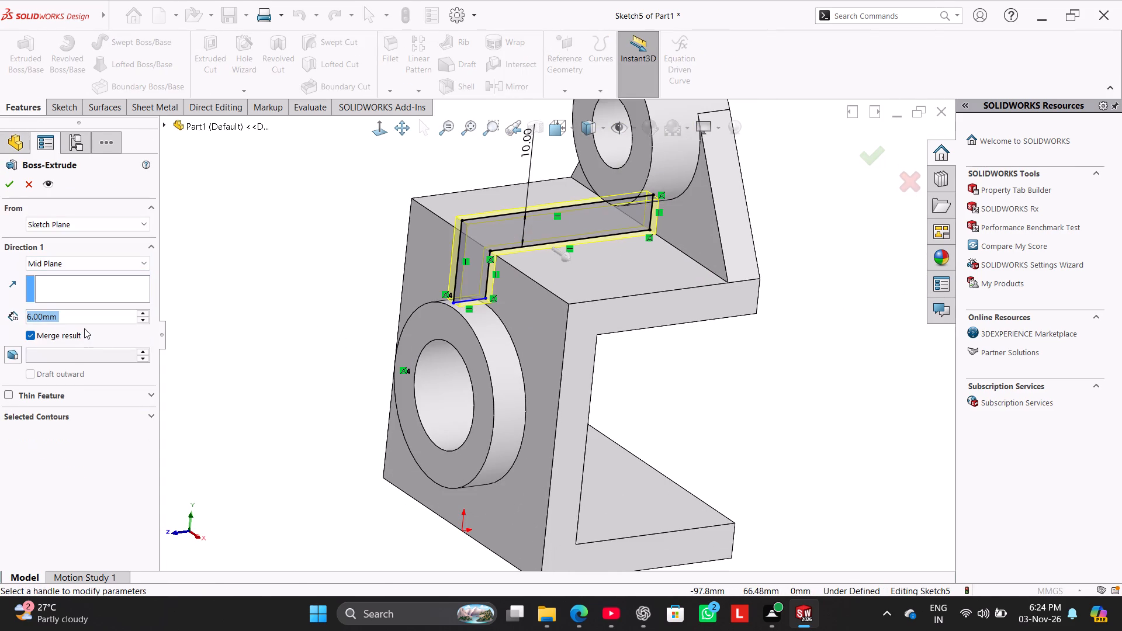
pyautogui.write('10')
pyautogui.press('Return')
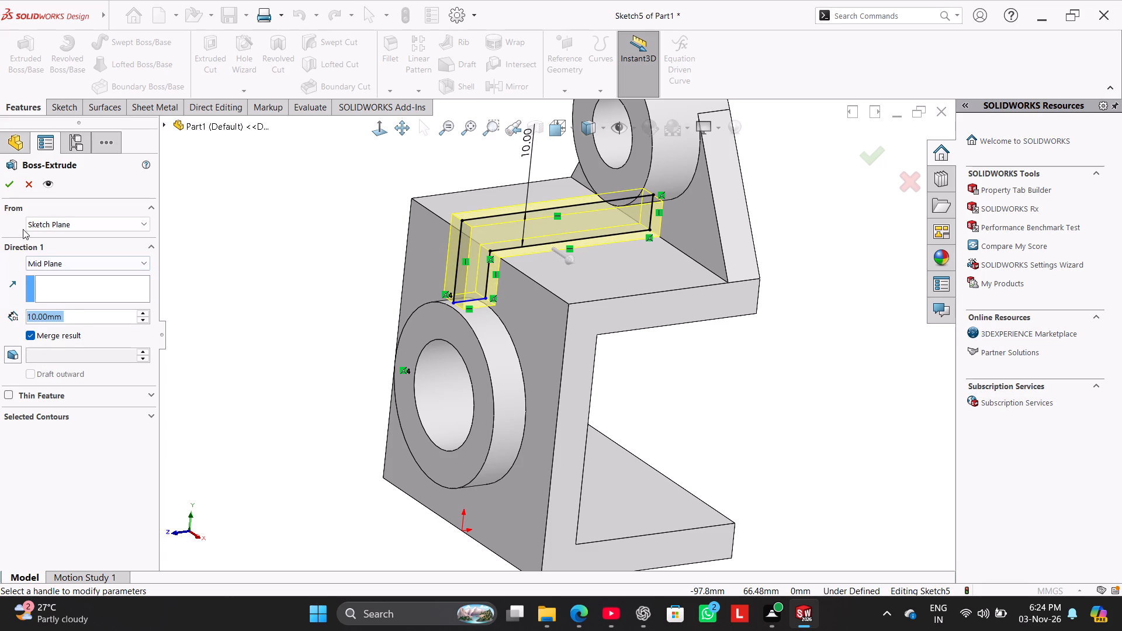
pyautogui.click(10, 186)
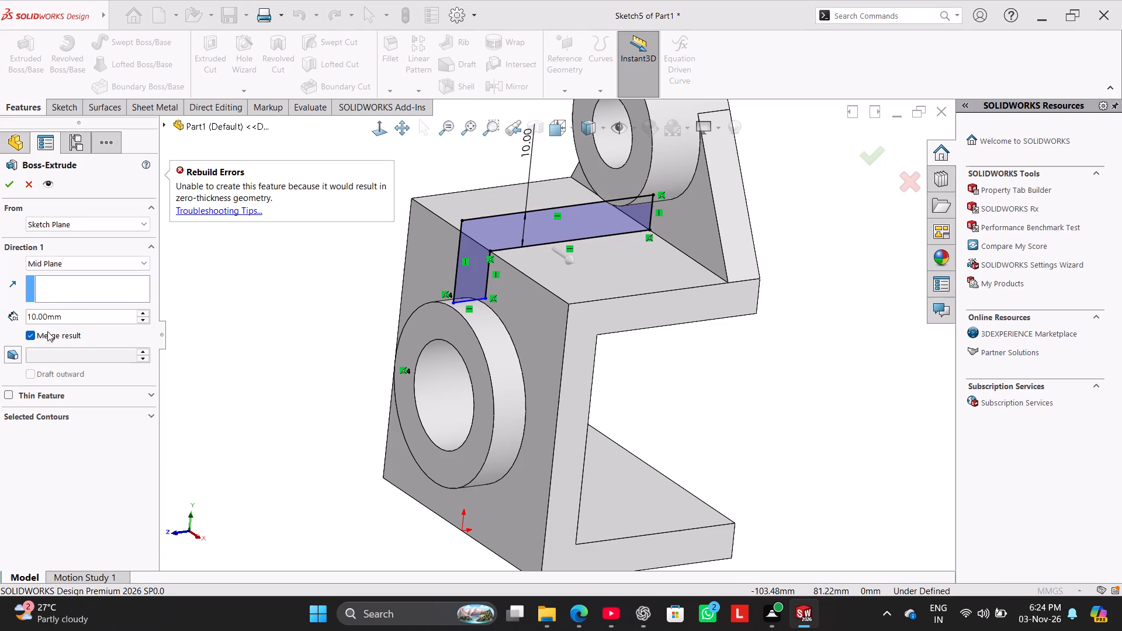
pyautogui.click(33, 336)
pyautogui.click(11, 188)
pyautogui.click(282, 249)
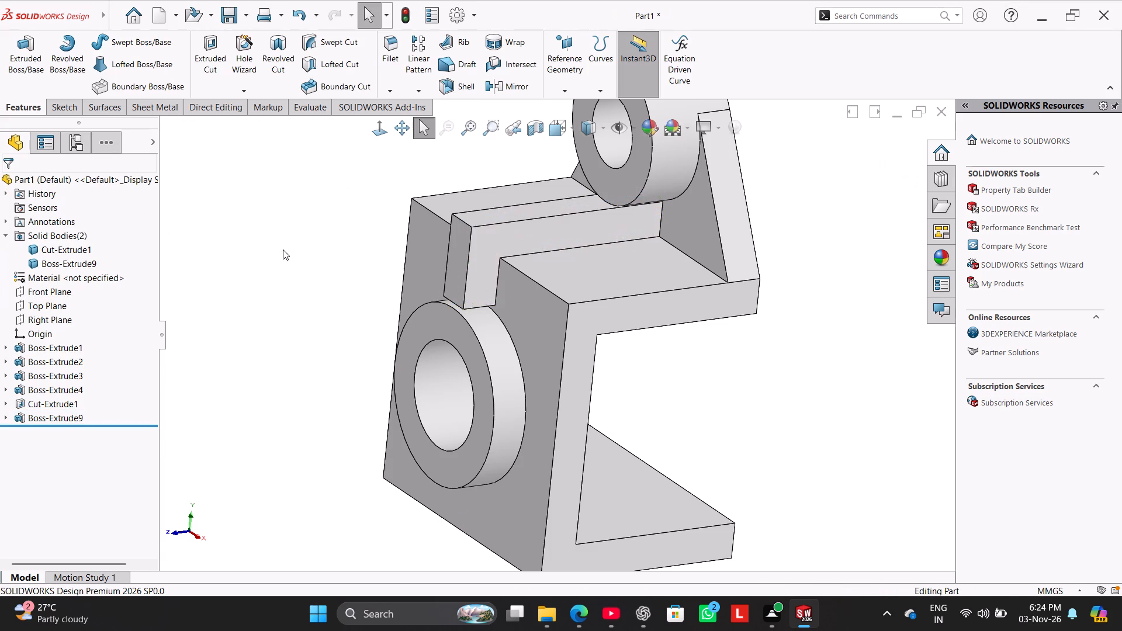
# Examine how the web meets the upper boss, the bracket's faces and the front ring.
pyautogui.scroll(-3, 693, 278)
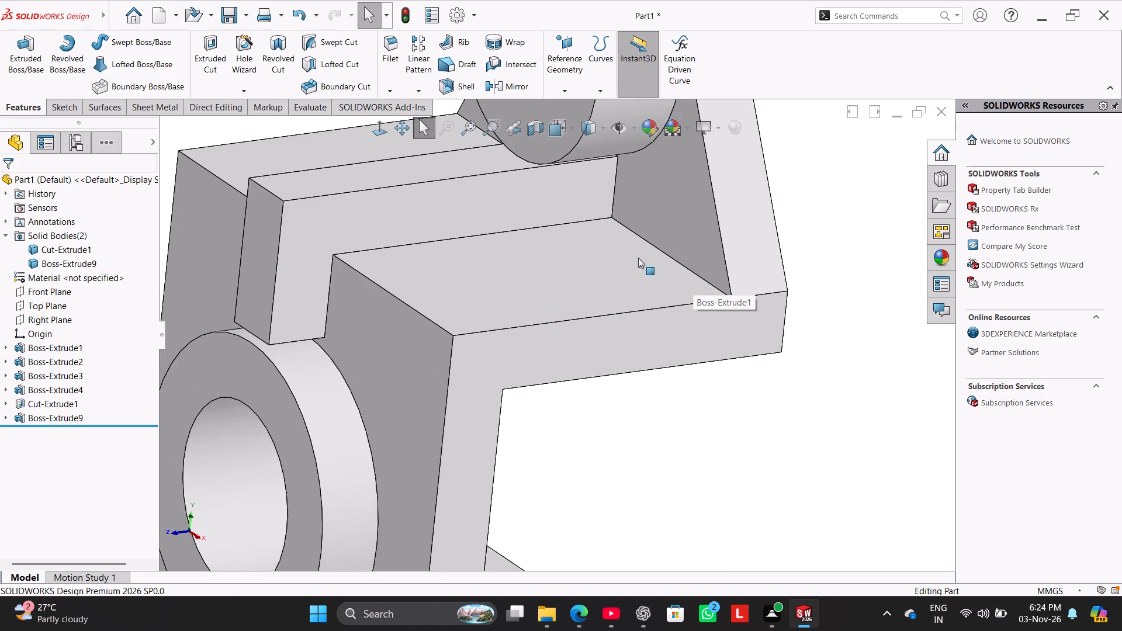
pyautogui.moveTo(628, 251); pyautogui.dragTo(582, 200, button='middle')
pyautogui.scroll(-3, 643, 197)
pyautogui.scroll(5, 598, 211)
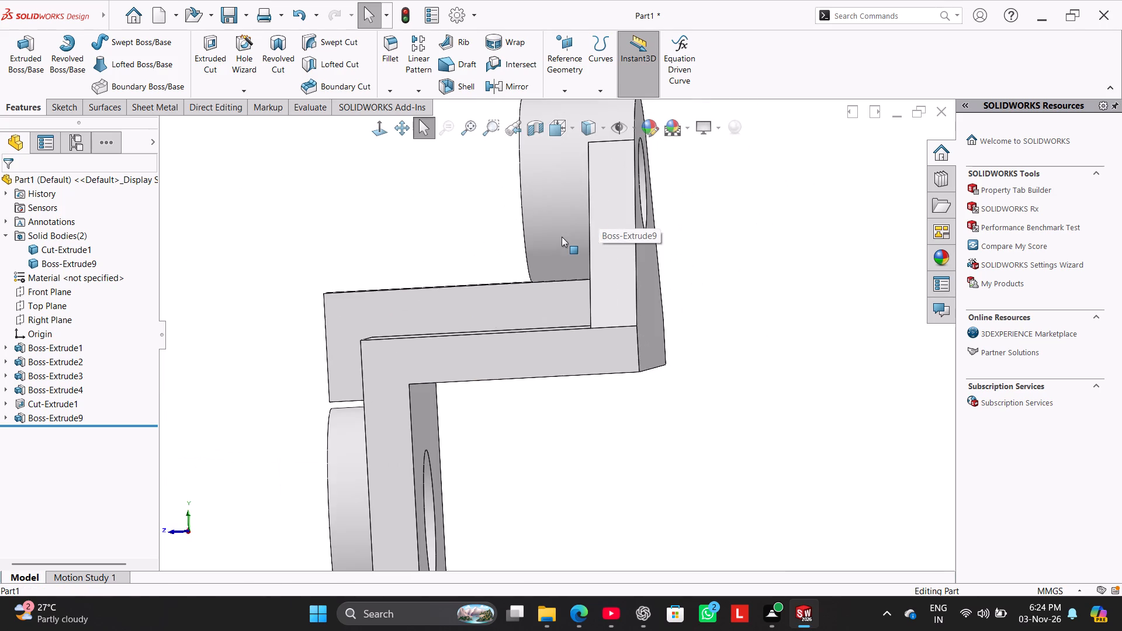
pyautogui.moveTo(573, 267); pyautogui.dragTo(612, 327, button='middle')
pyautogui.scroll(-5, 551, 275)
pyautogui.scroll(5, 548, 330)
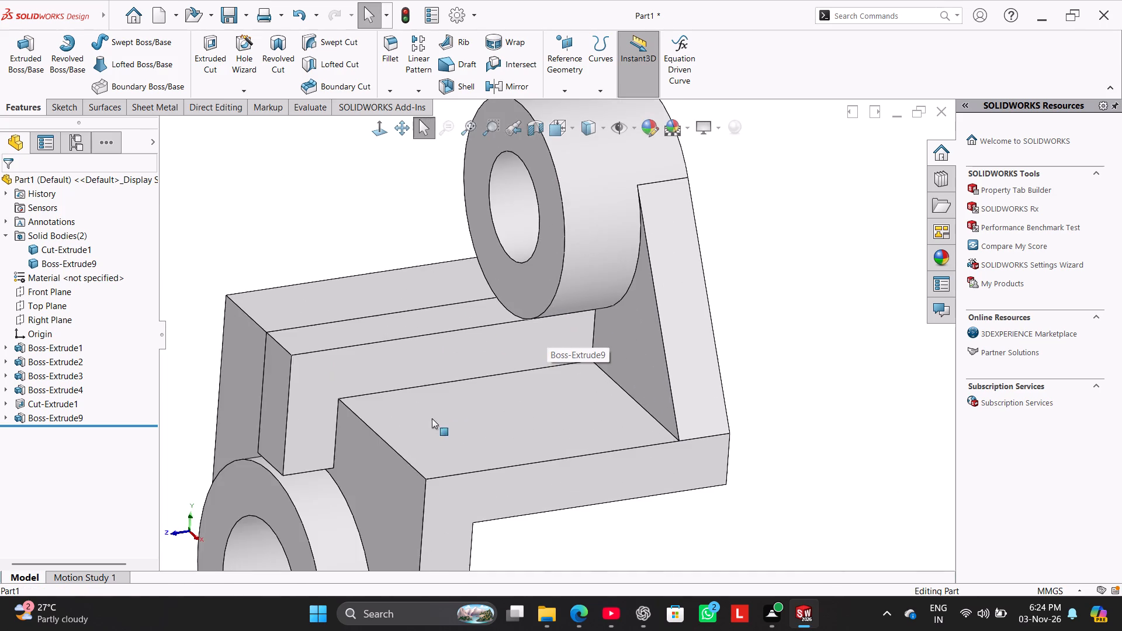
pyautogui.moveTo(432, 418); pyautogui.dragTo(419, 381, button='middle')
pyautogui.scroll(2, 396, 525)
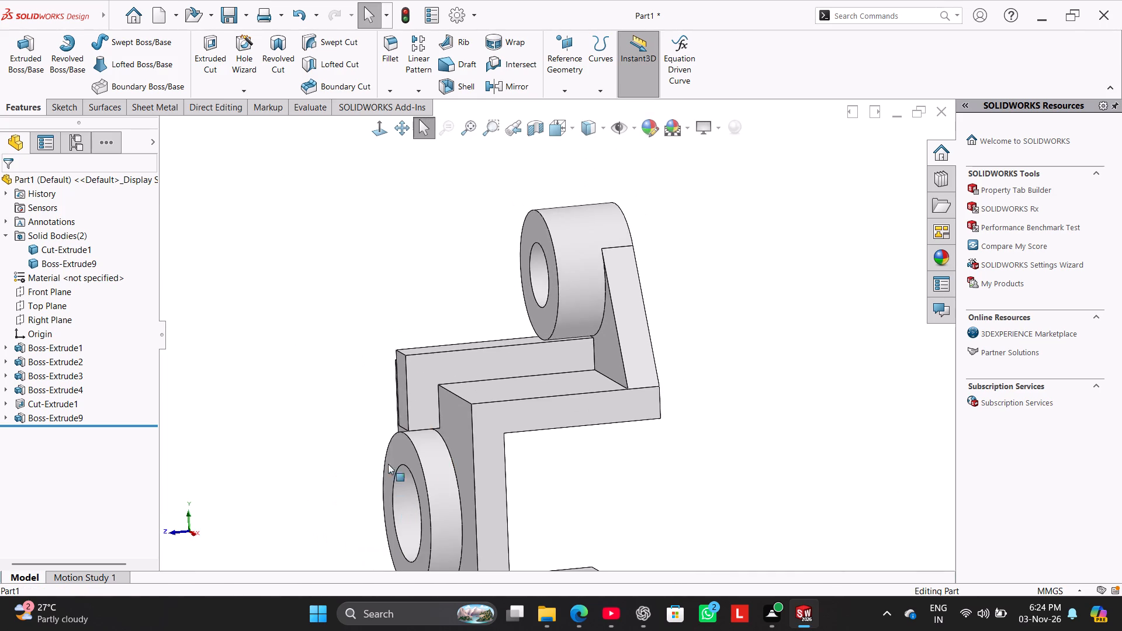
# Start a sketch on the web's lower end face above the front ring and convert the face's outline into sketch lines.
pyautogui.scroll(-6, 388, 462)
pyautogui.moveTo(505, 411); pyautogui.dragTo(517, 285, button='middle')
pyautogui.scroll(1, 372, 466)
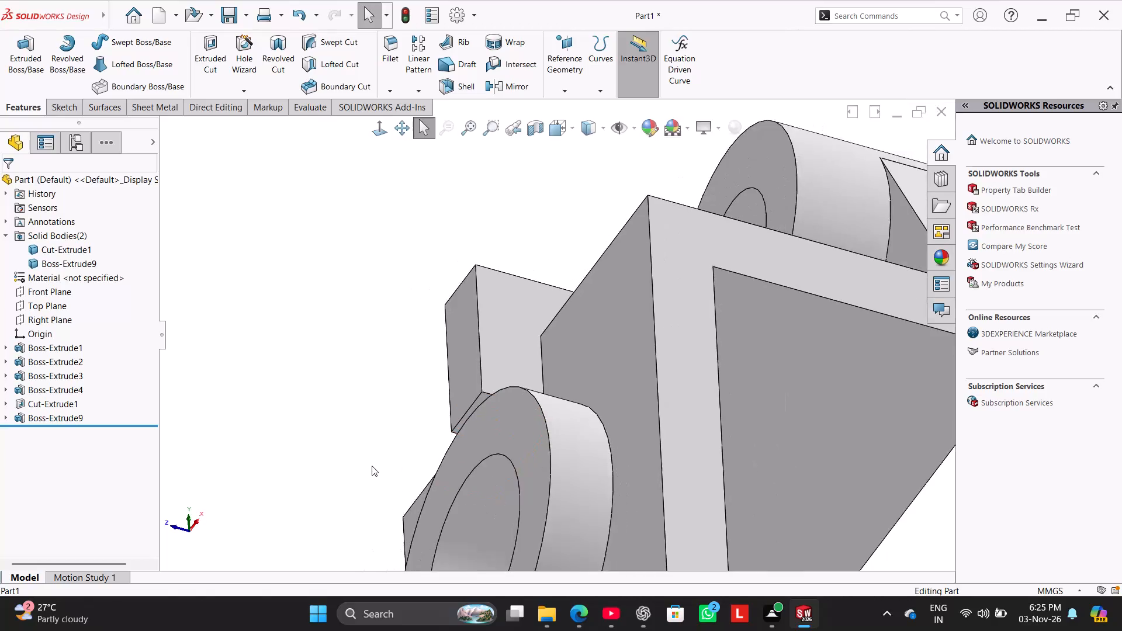
pyautogui.scroll(1, 372, 466)
pyautogui.scroll(-4, 382, 466)
pyautogui.click(615, 323)
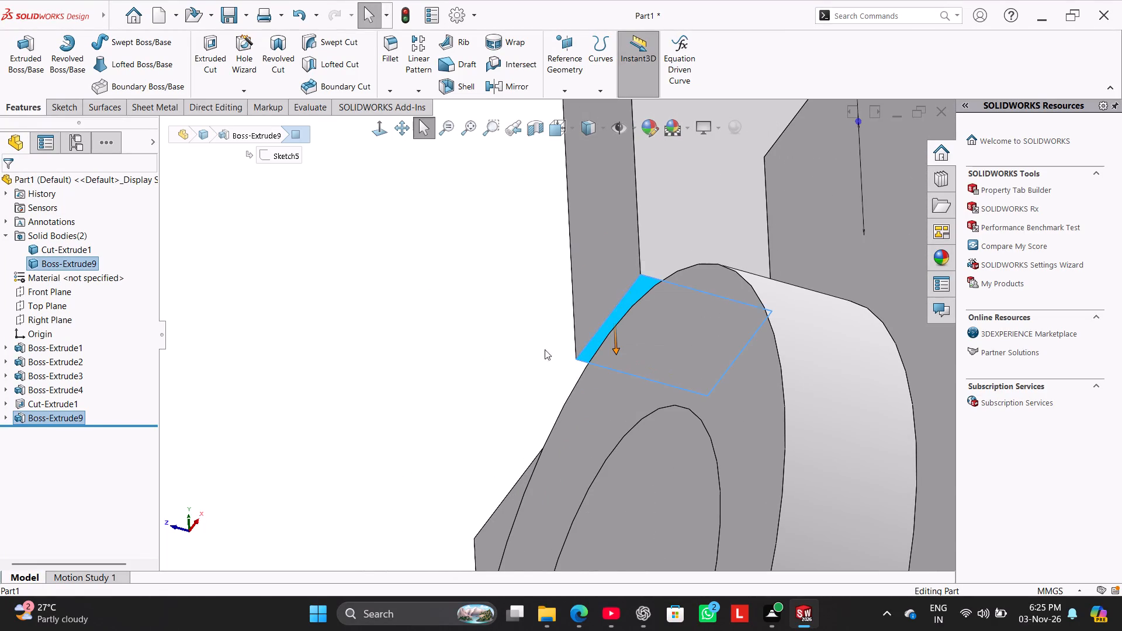
pyautogui.click(55, 109)
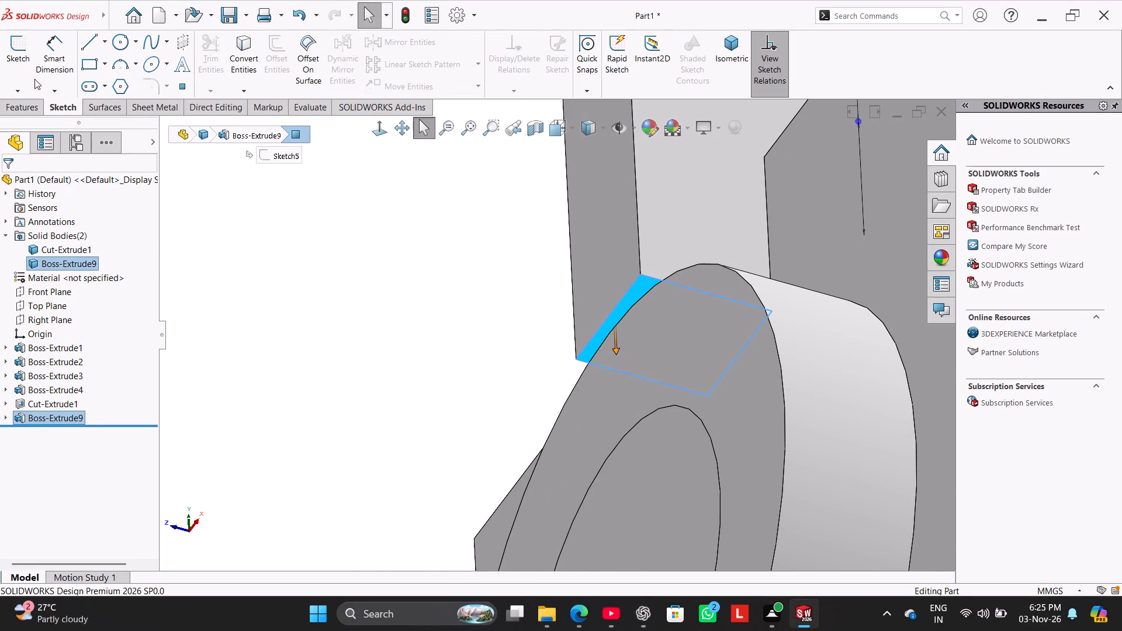
pyautogui.click(18, 60)
pyautogui.click(252, 53)
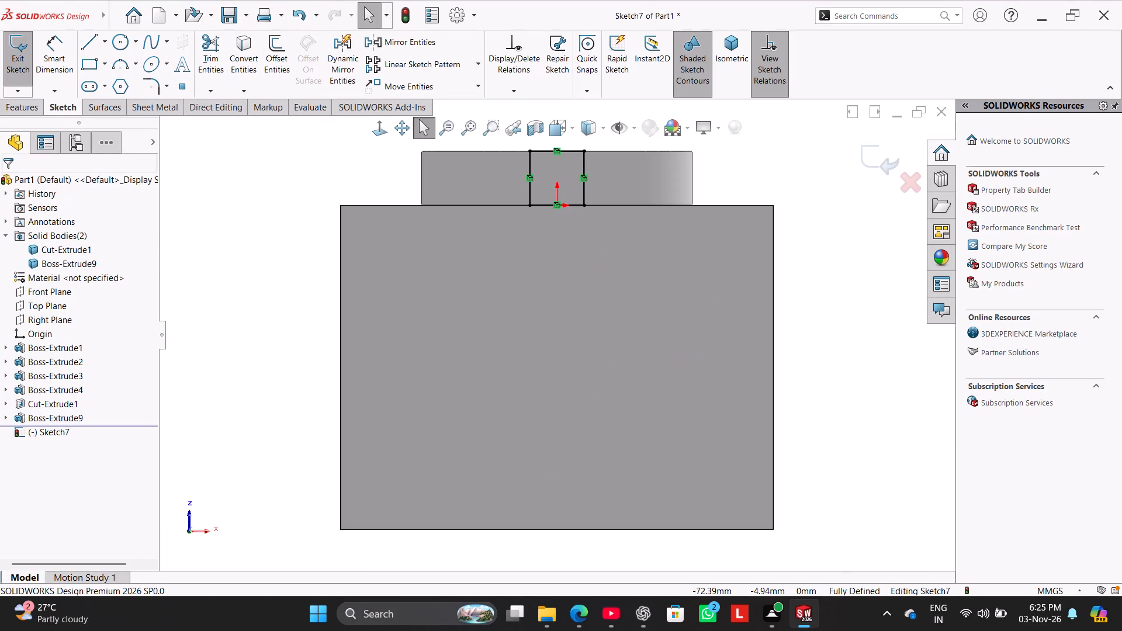
# Extrude the lower end outline 10 mm from the mid plane toward the front ring, with merge result turned off.
pyautogui.click(20, 113)
pyautogui.click(26, 75)
pyautogui.moveTo(282, 229); pyautogui.dragTo(307, 321, button='middle')
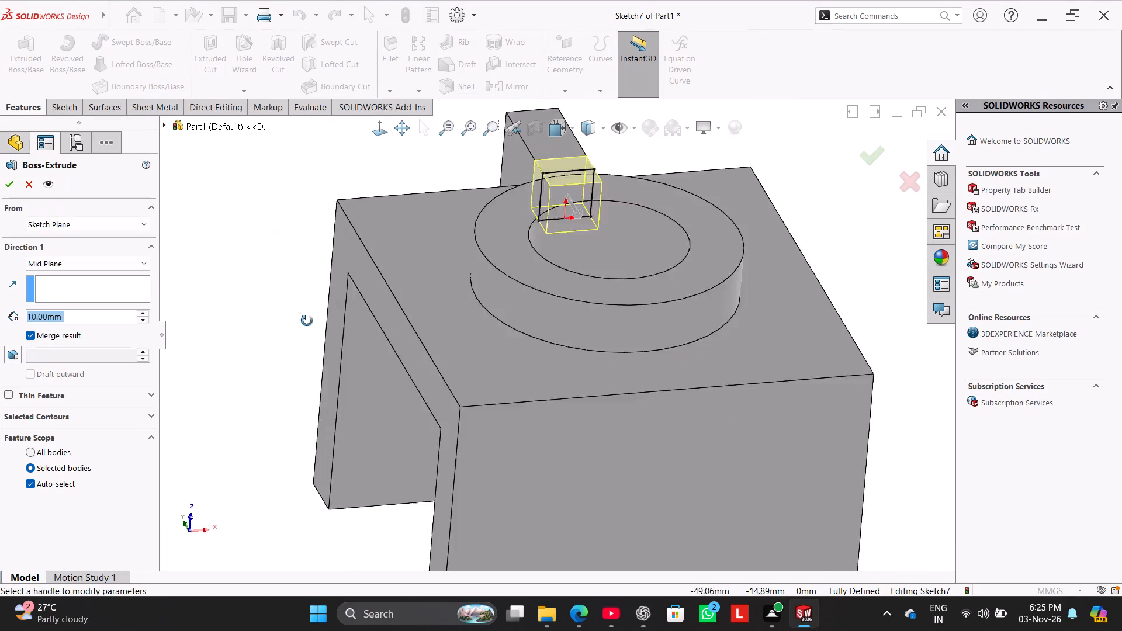
pyautogui.moveTo(307, 321); pyautogui.dragTo(337, 403, button='middle')
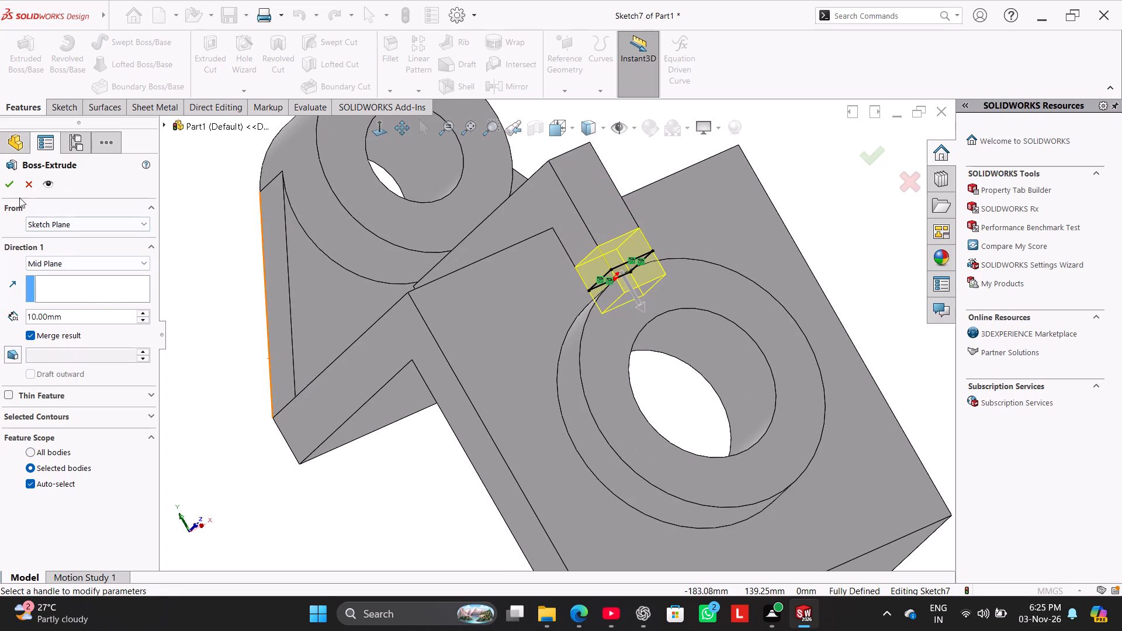
pyautogui.click(11, 190)
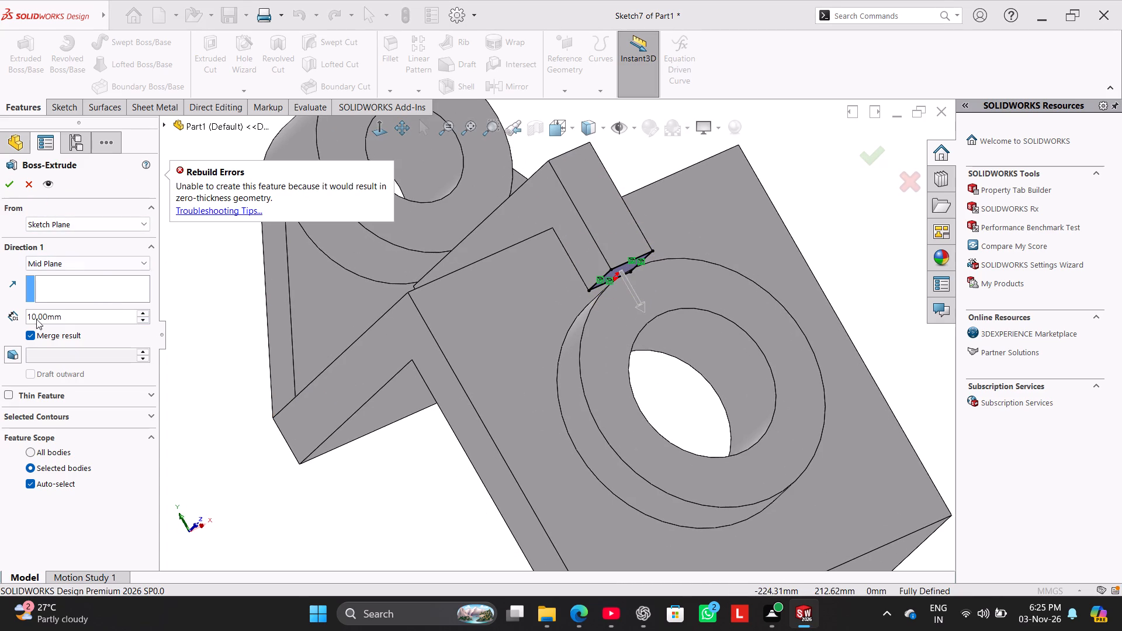
pyautogui.click(34, 332)
pyautogui.click(8, 189)
# Start a sketch on the web's top face beneath the upper boss and convert the face's outline into sketch lines.
pyautogui.scroll(1, 333, 284)
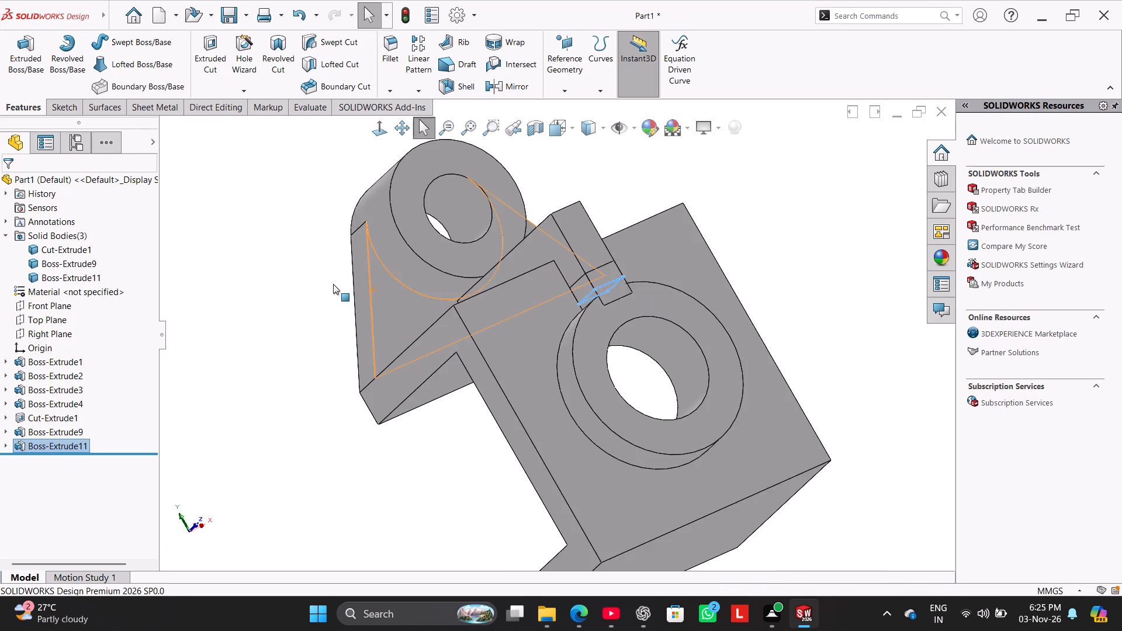
pyautogui.scroll(2, 333, 284)
pyautogui.moveTo(494, 208); pyautogui.dragTo(395, 334, button='middle')
pyautogui.scroll(-6, 559, 208)
pyautogui.moveTo(628, 282); pyautogui.dragTo(612, 269, button='middle')
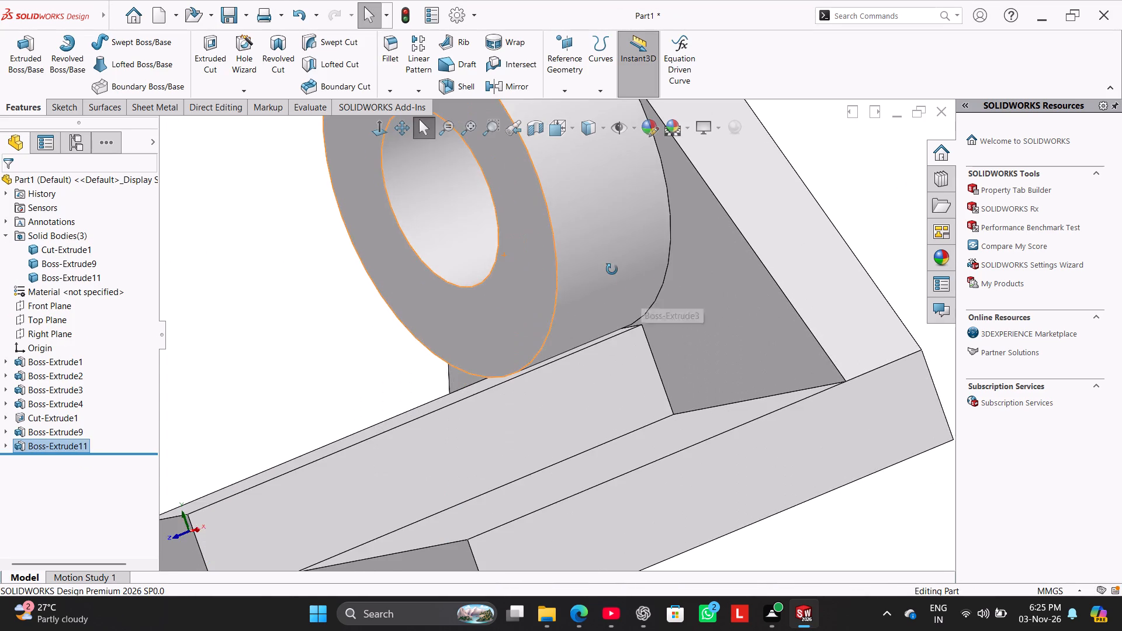
pyautogui.moveTo(612, 269); pyautogui.dragTo(618, 320, button='middle')
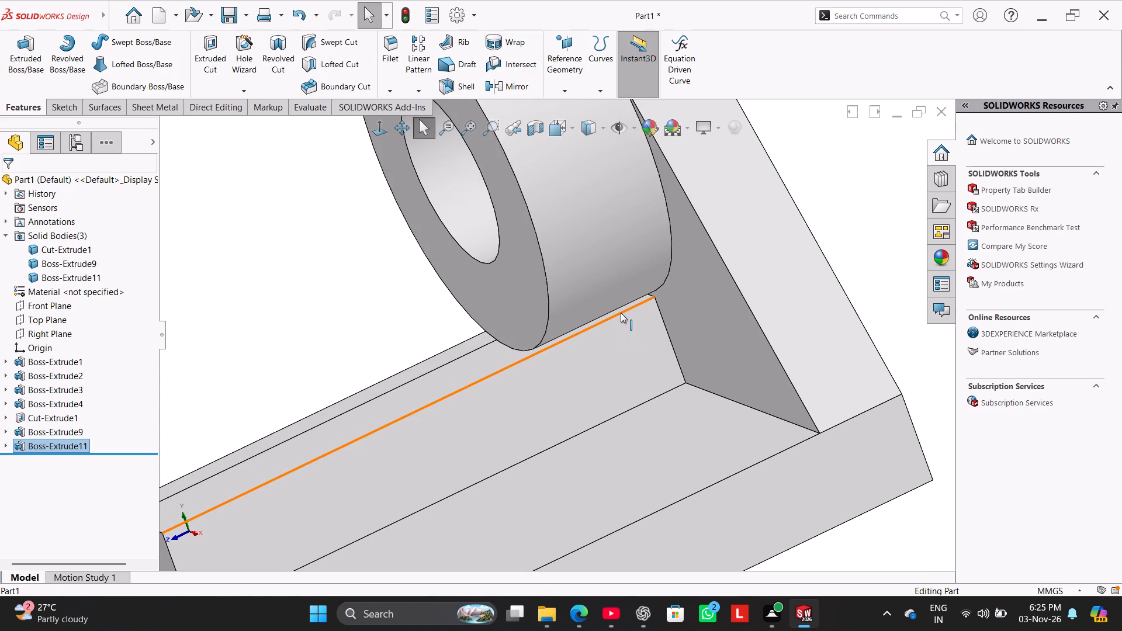
pyautogui.scroll(3, 650, 317)
pyautogui.scroll(-10, 651, 318)
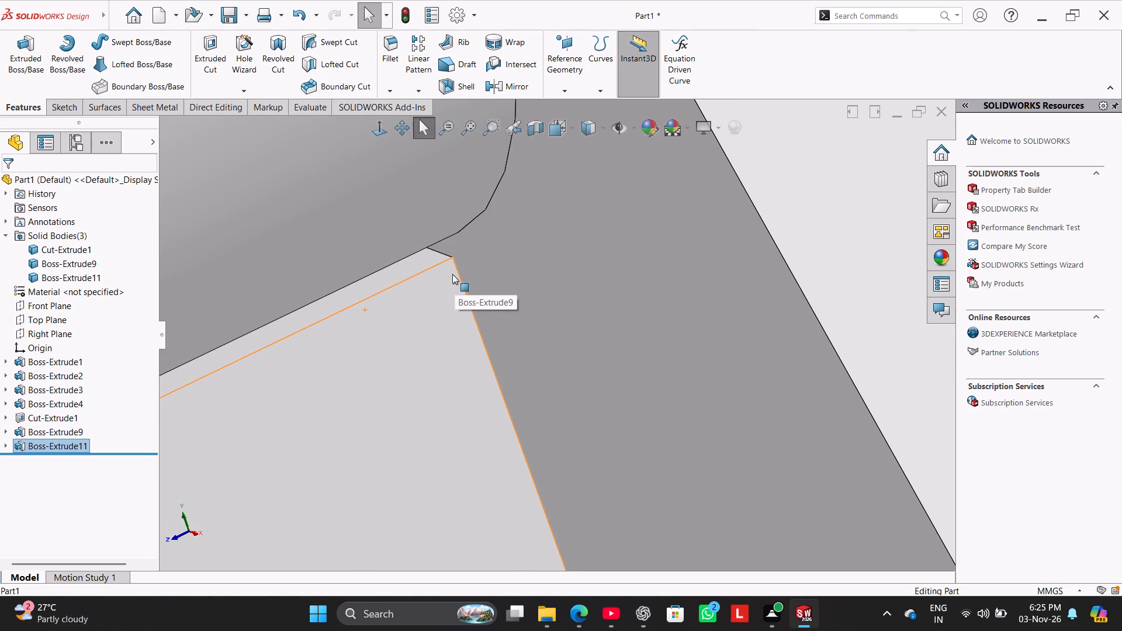
pyautogui.click(430, 263)
pyautogui.scroll(-3, 479, 336)
pyautogui.scroll(7, 479, 336)
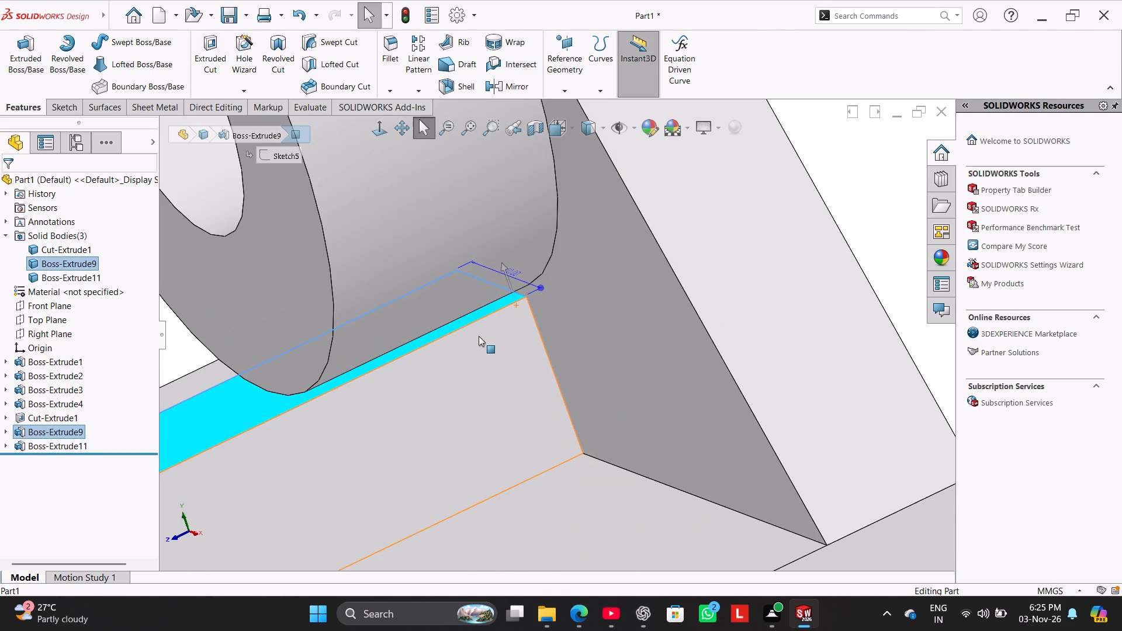
pyautogui.click(59, 113)
pyautogui.click(30, 63)
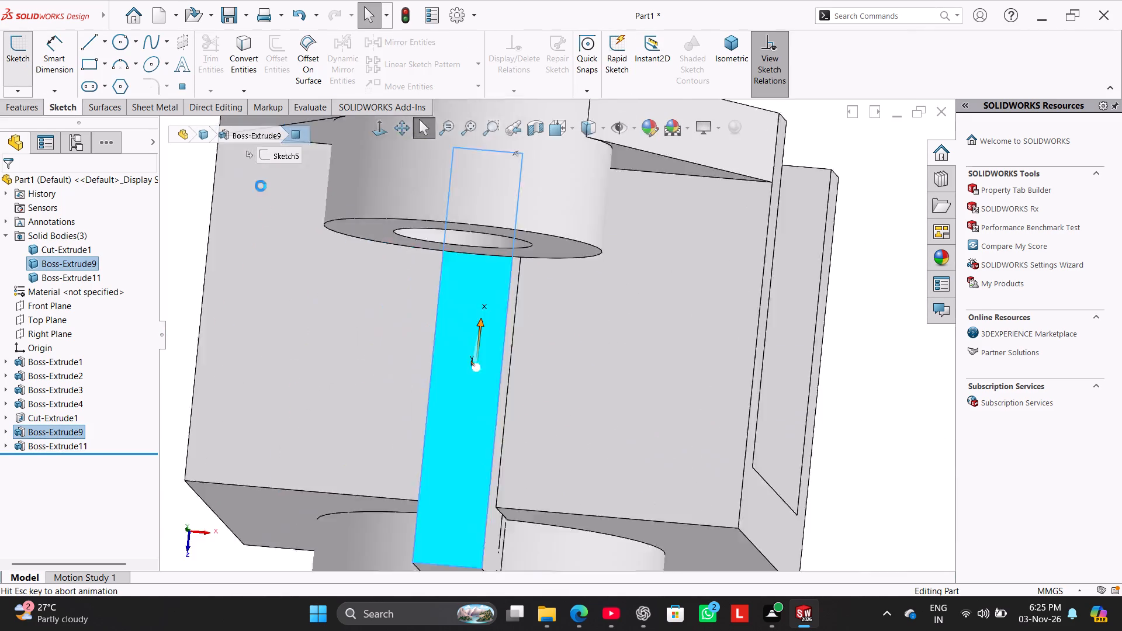
pyautogui.click(245, 47)
# Extrude the web's top face outline 10 mm from the mid plane, with merge result on.
pyautogui.moveTo(289, 285); pyautogui.dragTo(299, 280, button='middle')
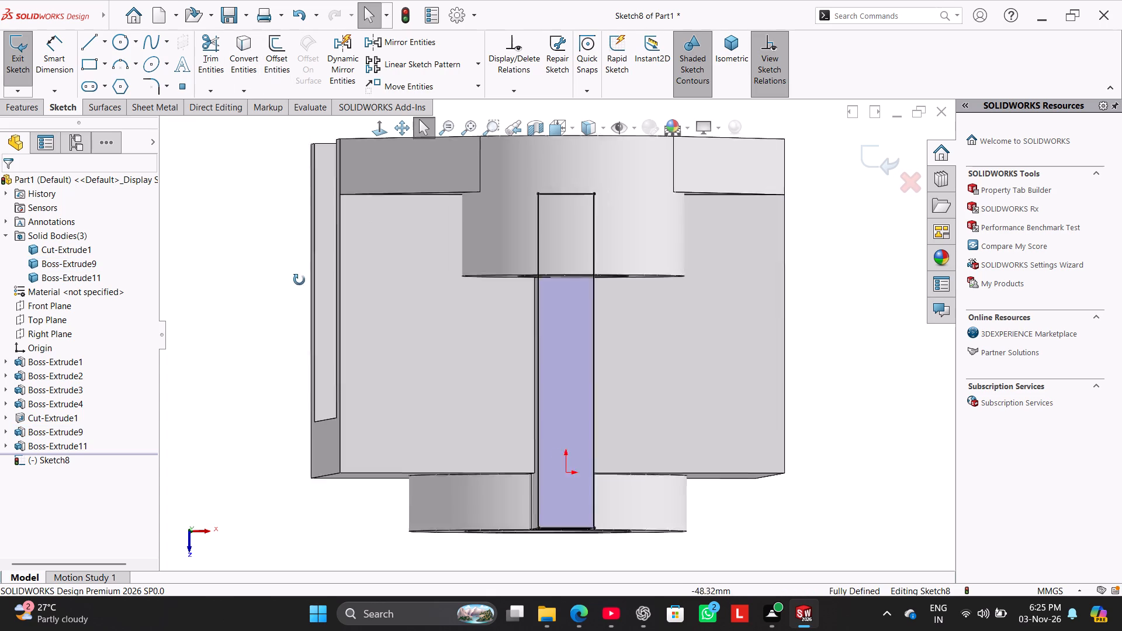
pyautogui.moveTo(299, 280); pyautogui.dragTo(390, 241, button='middle')
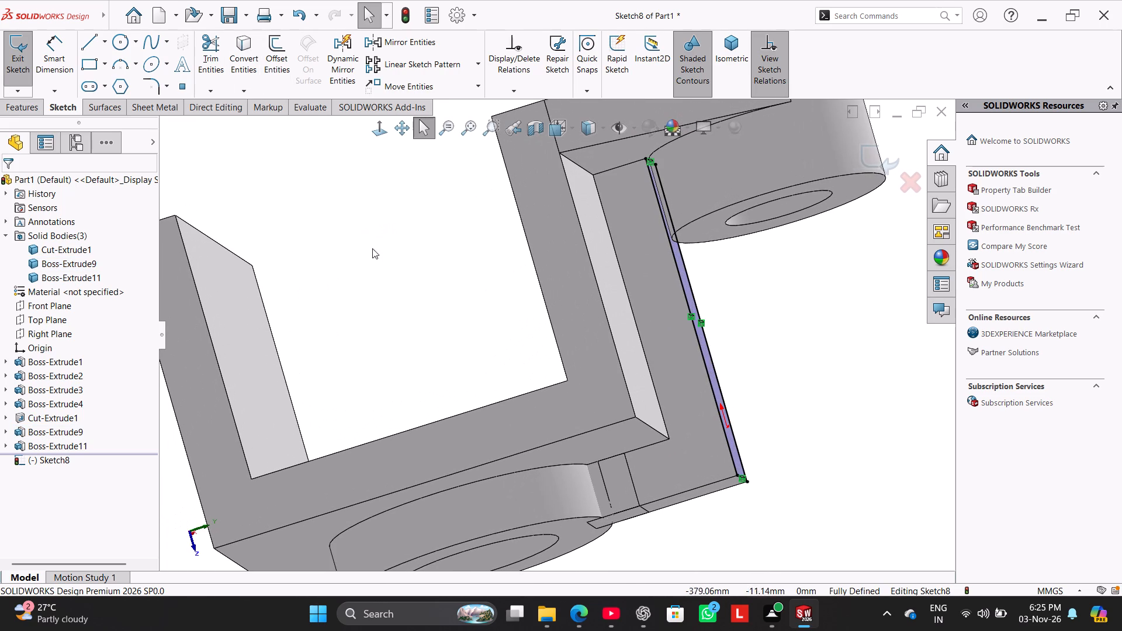
pyautogui.click(20, 114)
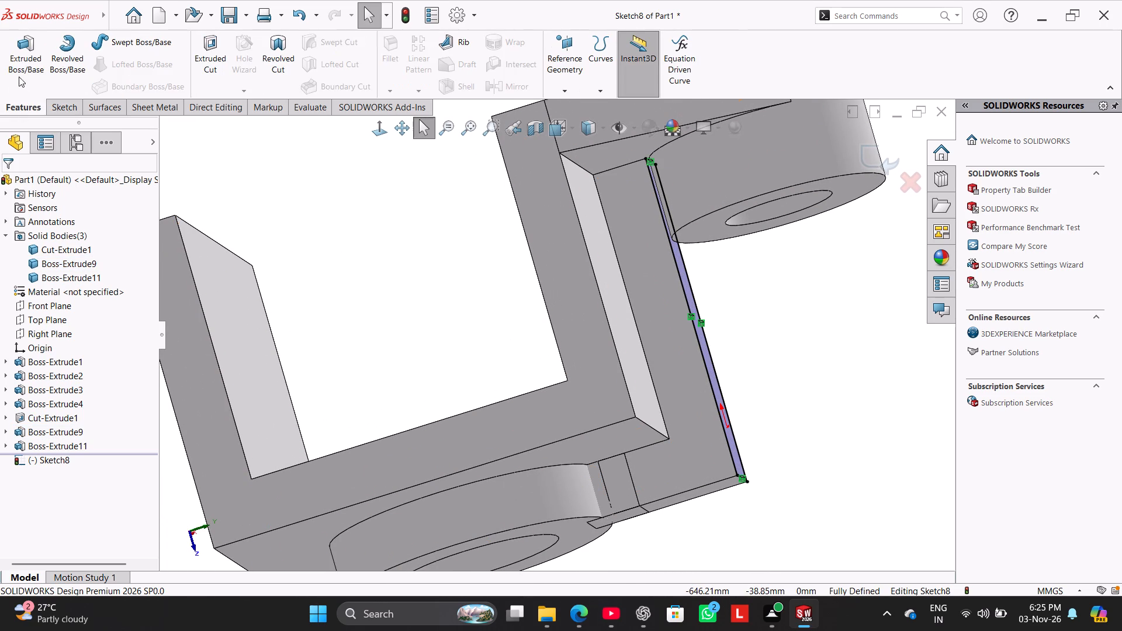
pyautogui.click(18, 69)
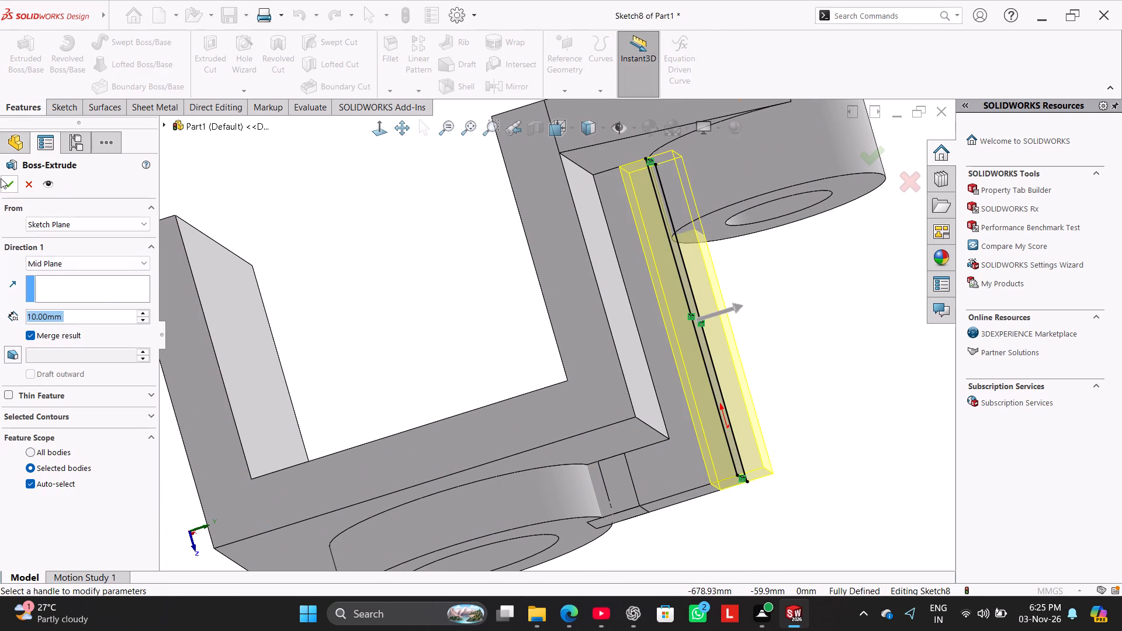
pyautogui.click(8, 181)
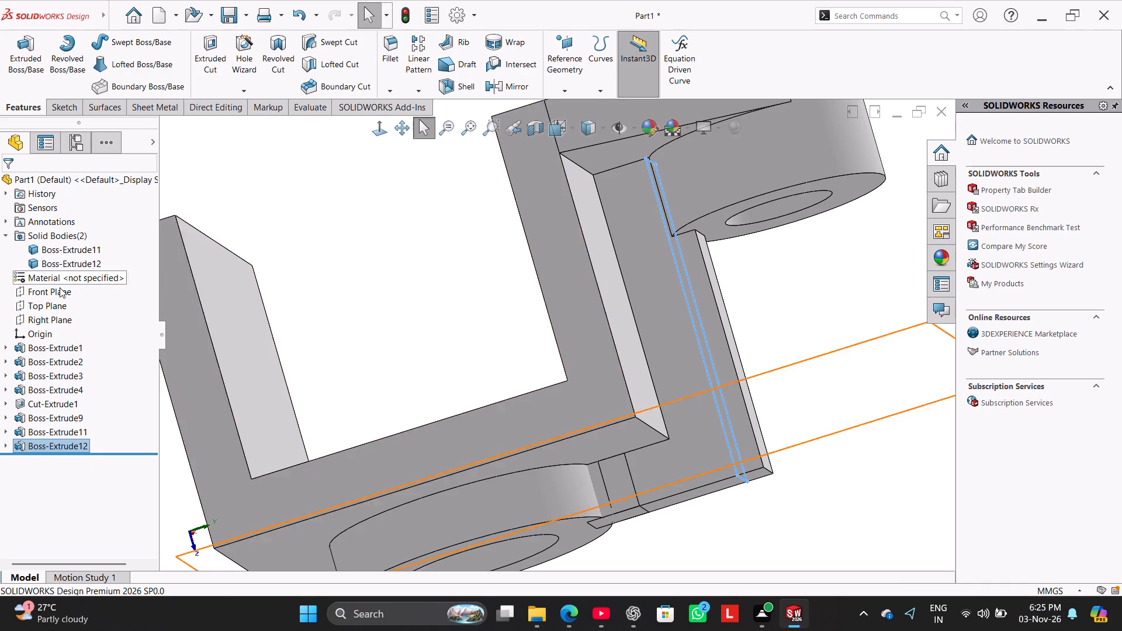
pyautogui.moveTo(391, 344); pyautogui.dragTo(366, 300, button='middle')
pyautogui.click(364, 297)
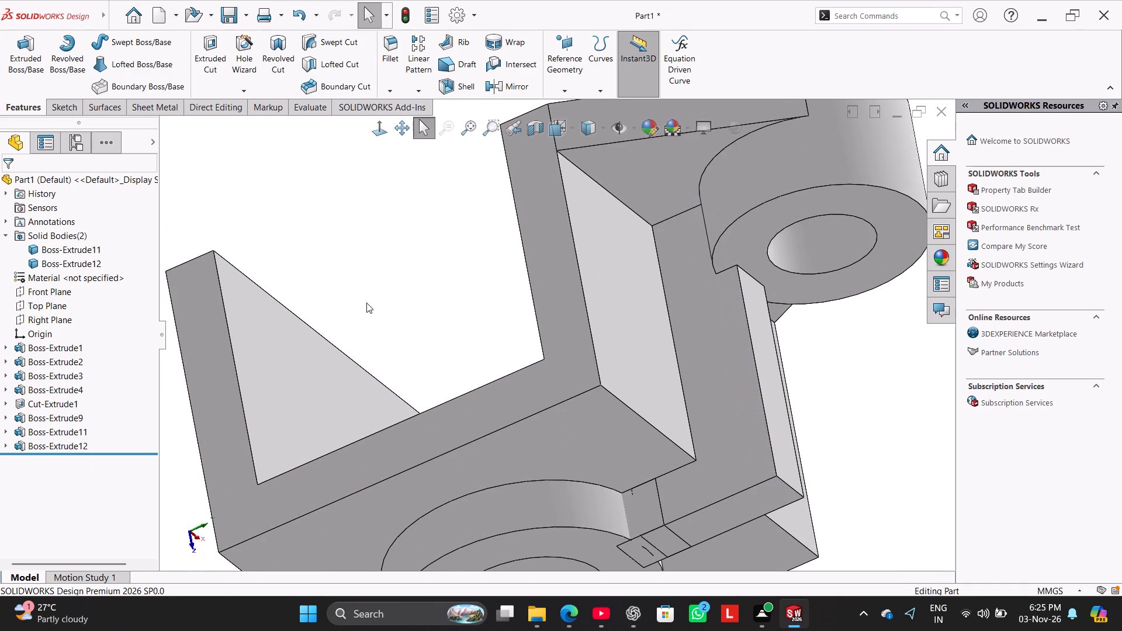
# Examine the joint between the extended web and the front ring from several angles.
pyautogui.moveTo(357, 333); pyautogui.dragTo(500, 186, button='right')
pyautogui.moveTo(392, 354); pyautogui.dragTo(359, 325, button='middle')
pyautogui.scroll(-4, 570, 331)
pyautogui.moveTo(597, 375); pyautogui.dragTo(570, 352, button='middle')
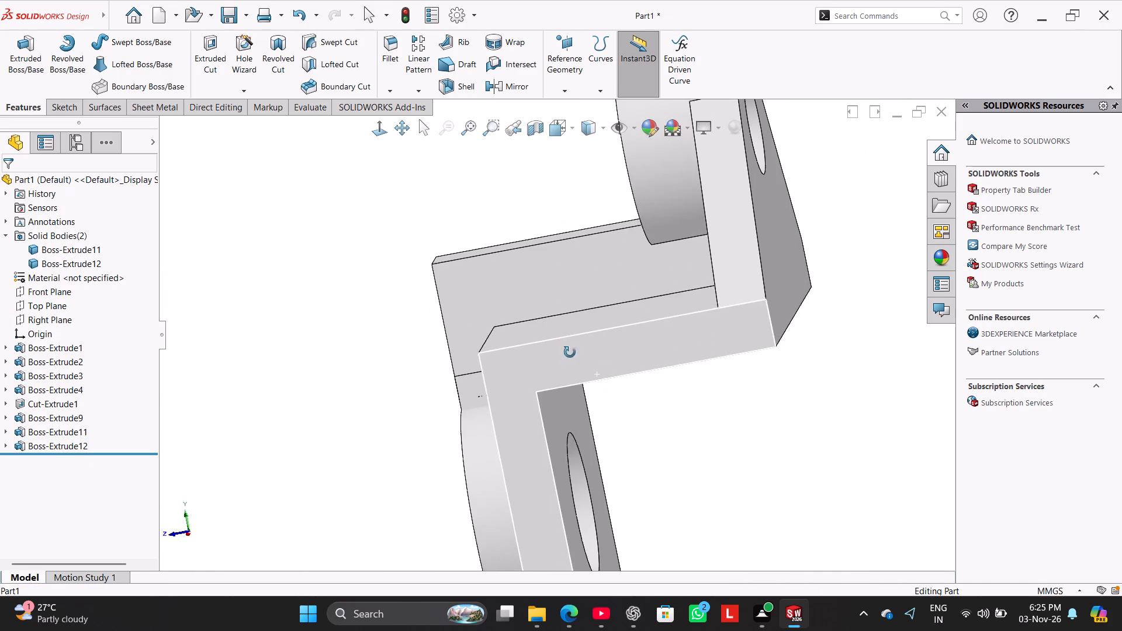
pyautogui.moveTo(570, 352); pyautogui.dragTo(612, 342, button='middle')
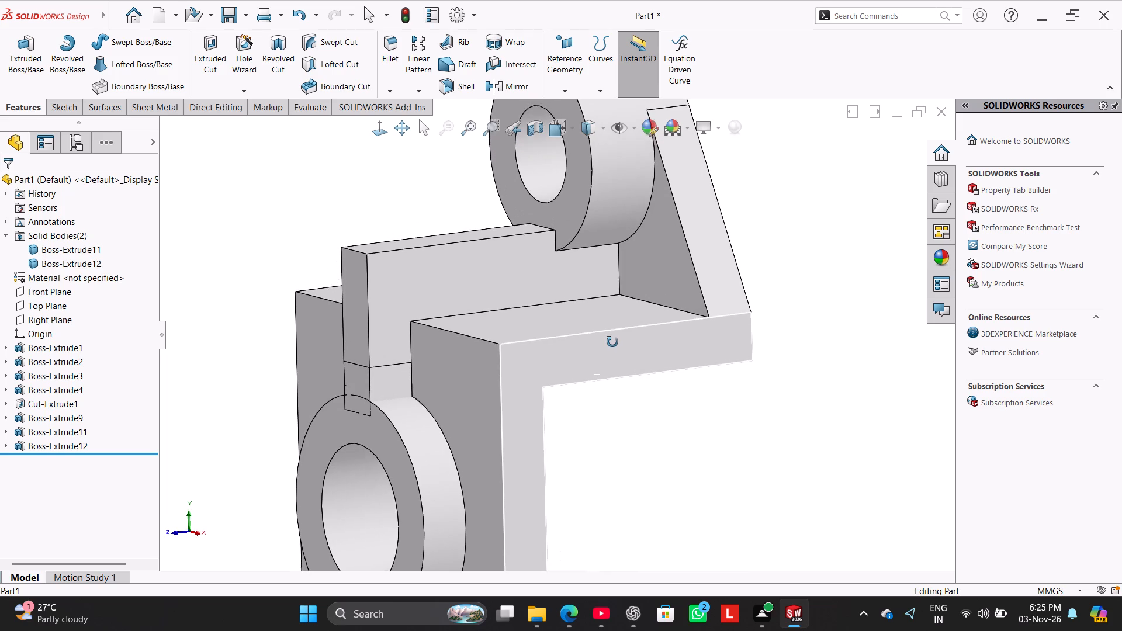
pyautogui.moveTo(612, 342); pyautogui.dragTo(596, 350, button='middle')
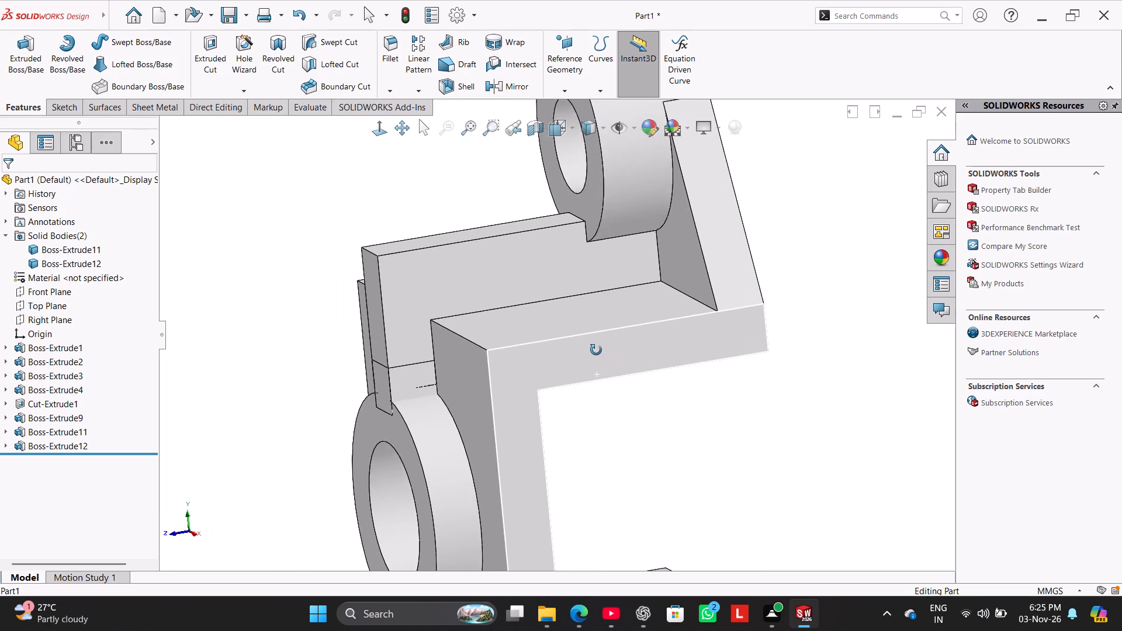
pyautogui.moveTo(596, 350); pyautogui.dragTo(596, 367, button='middle')
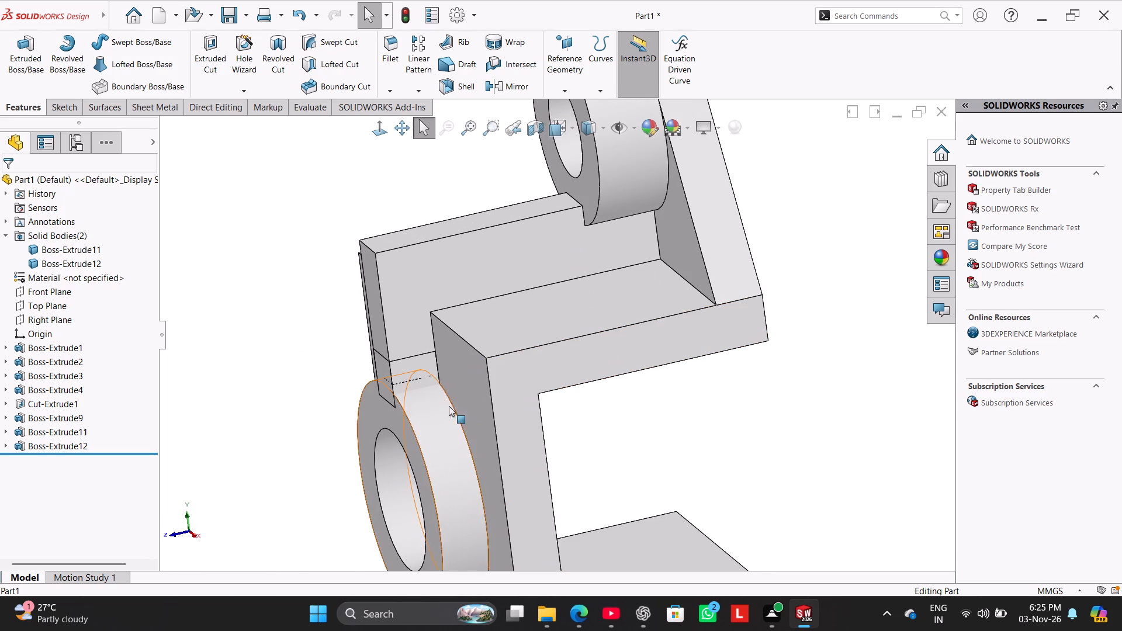
pyautogui.scroll(-4, 420, 405)
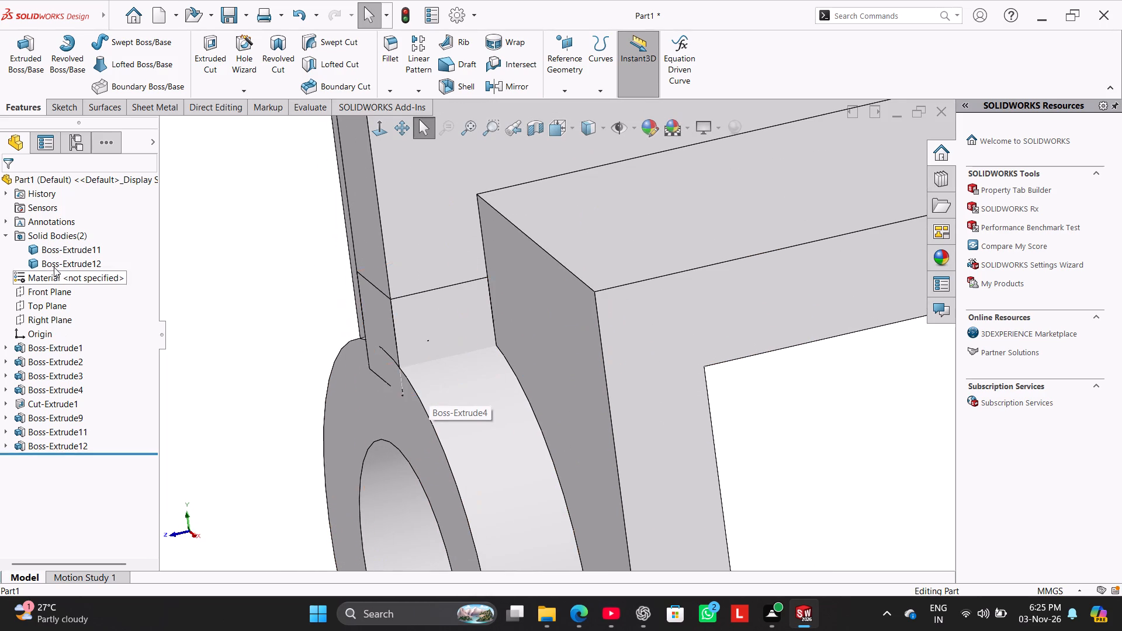
# Combine the main bracket body and the small web block above the front ring into one solid with the Add operation.
pyautogui.click(217, 109)
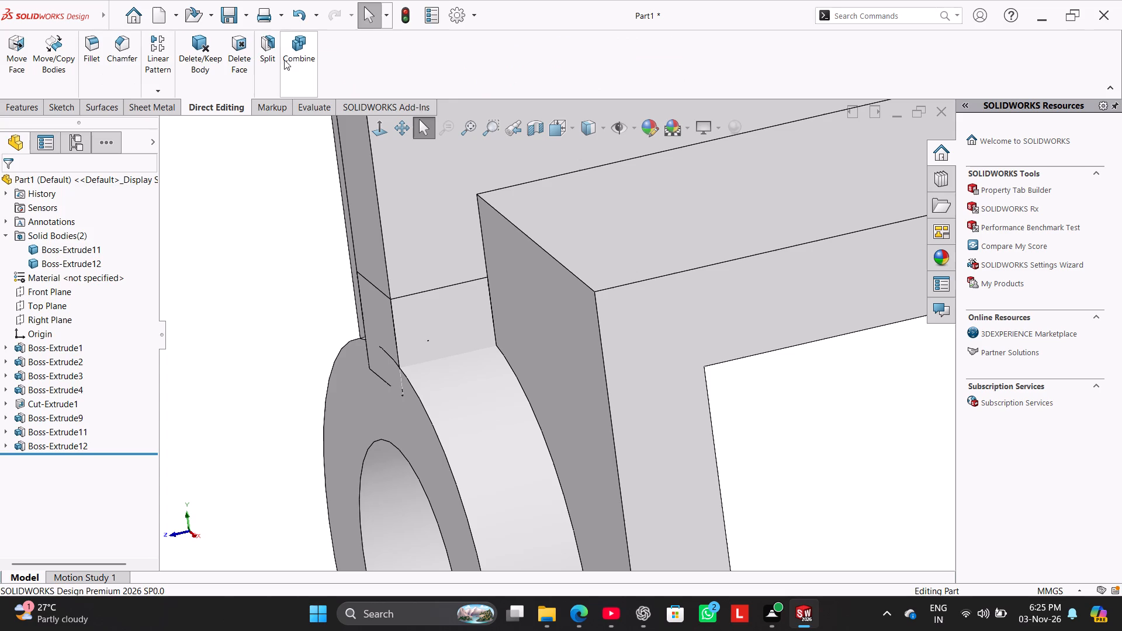
pyautogui.click(289, 54)
pyautogui.click(42, 221)
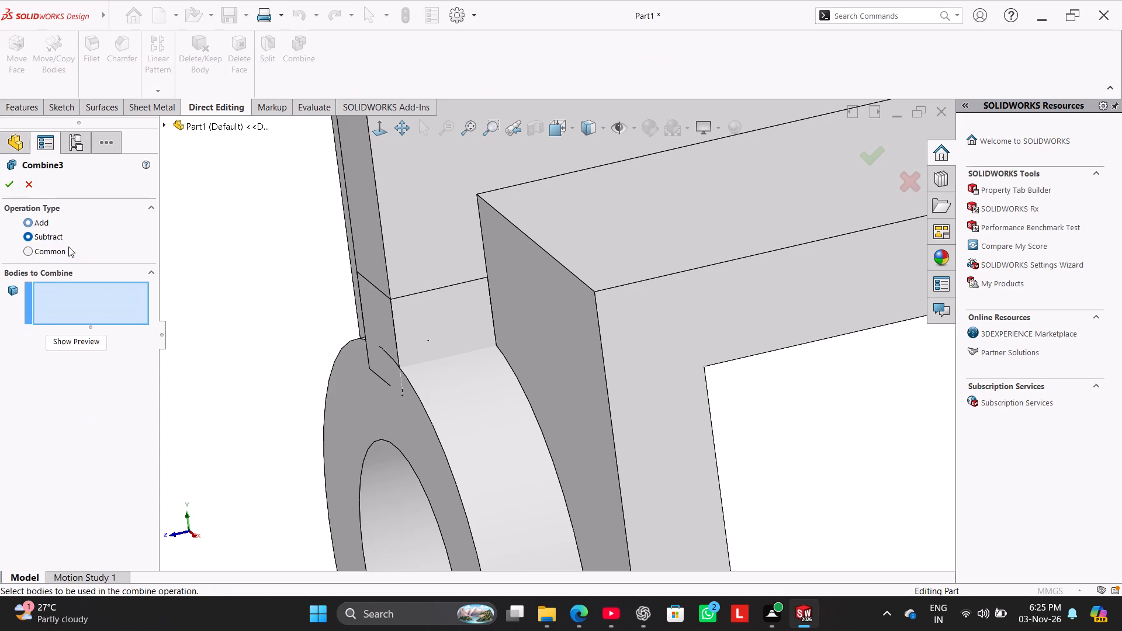
pyautogui.click(446, 310)
pyautogui.click(438, 249)
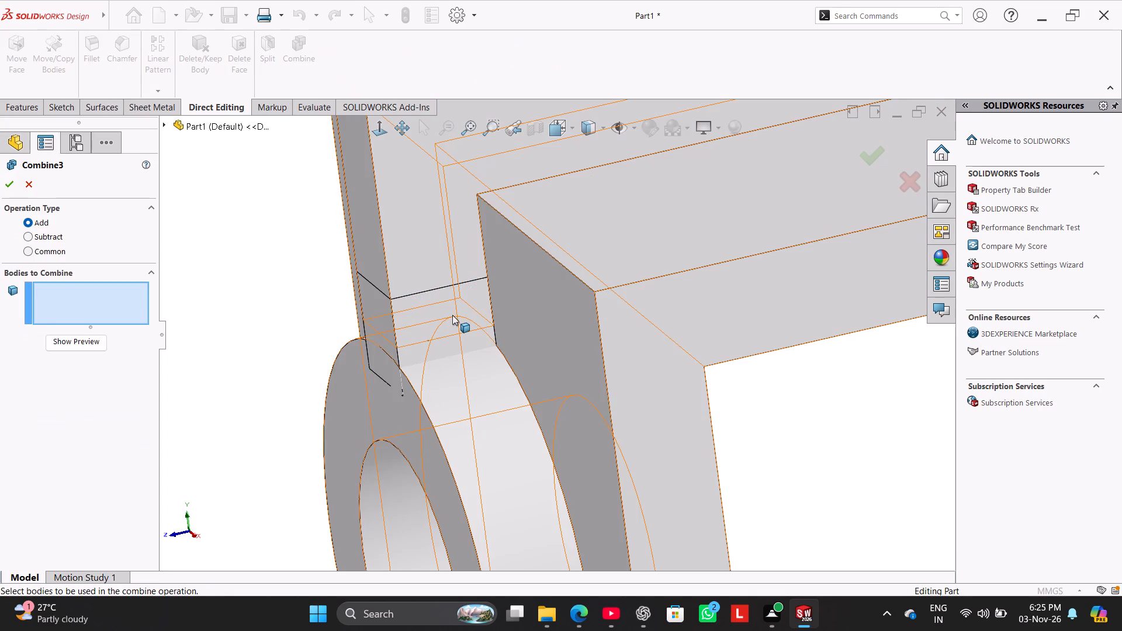
pyautogui.scroll(-3, 452, 315)
pyautogui.scroll(8, 452, 315)
pyautogui.click(523, 334)
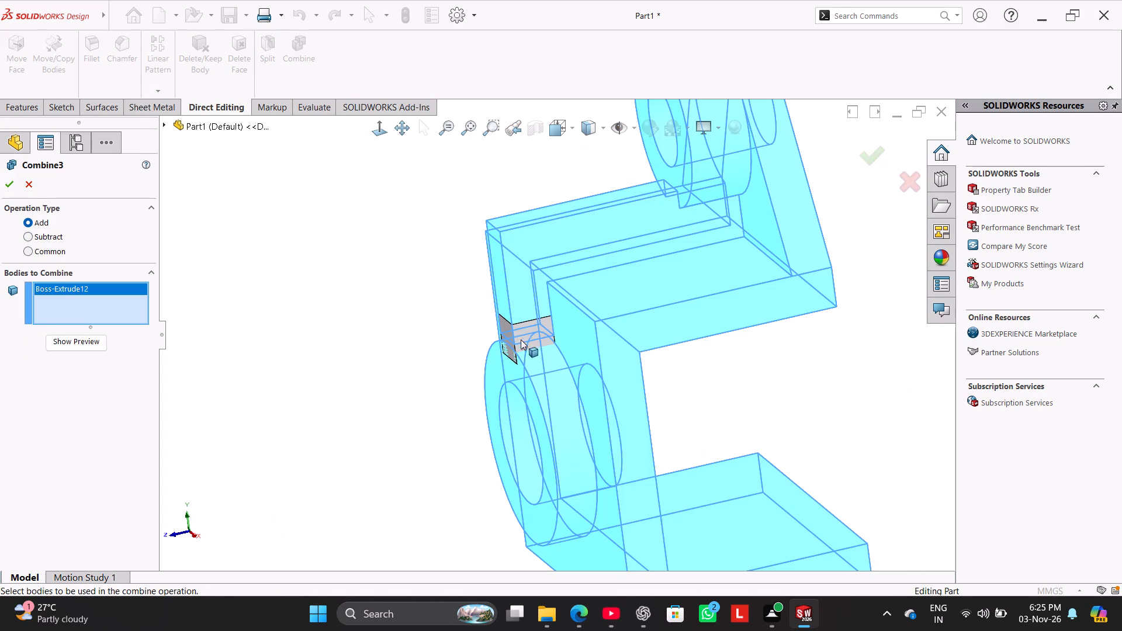
pyautogui.click(504, 322)
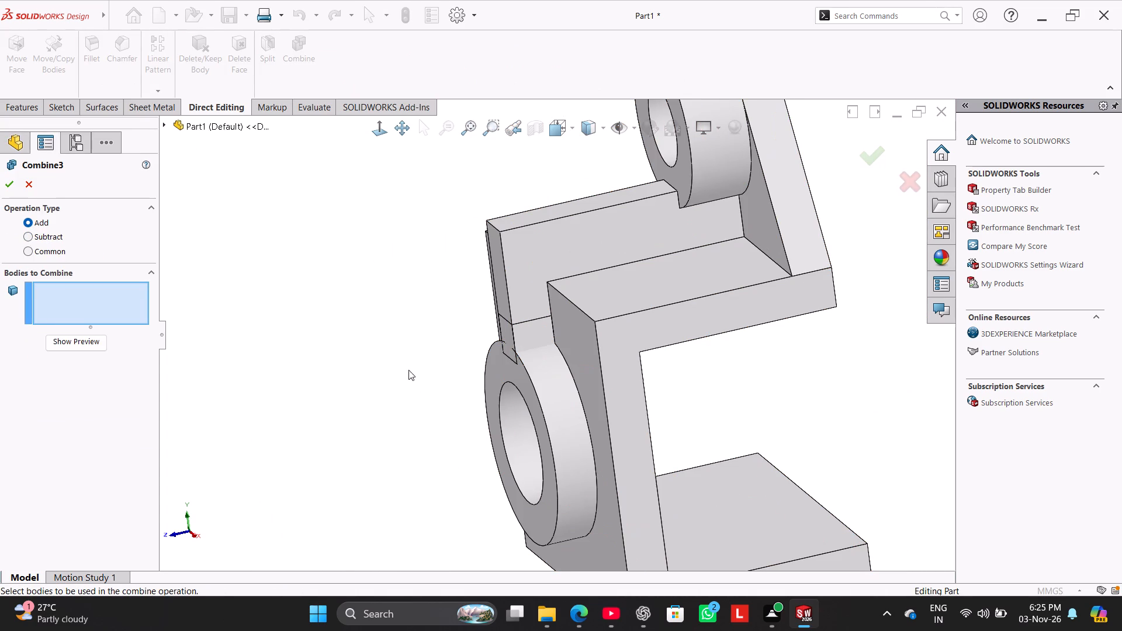
pyautogui.click(645, 375)
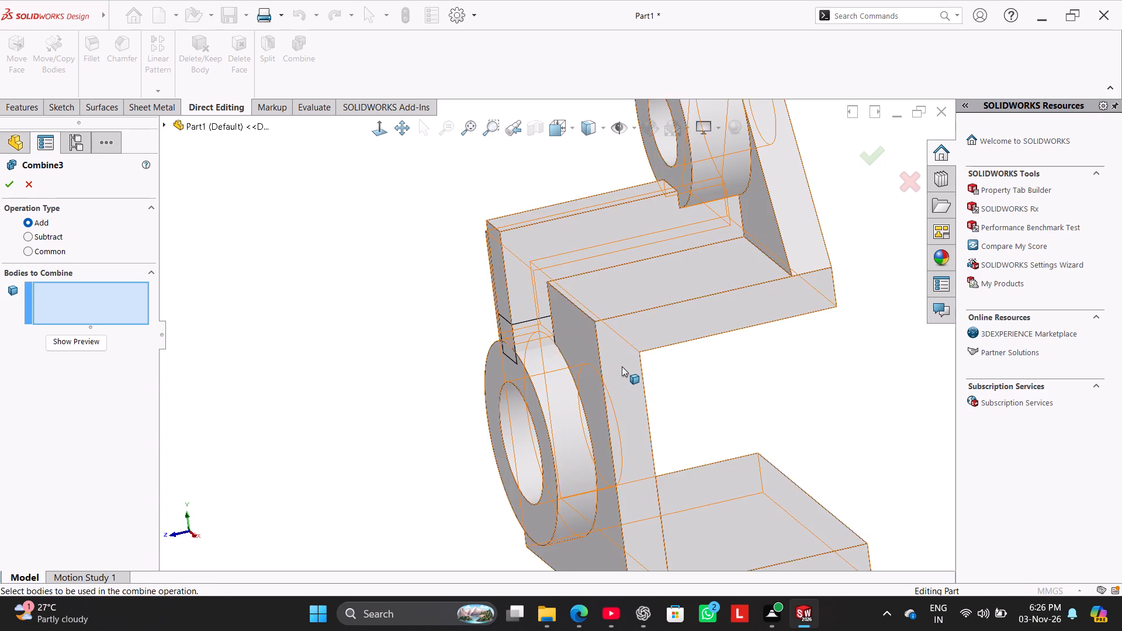
pyautogui.click(622, 366)
pyautogui.scroll(3, 386, 368)
pyautogui.scroll(-7, 538, 369)
pyautogui.moveTo(444, 380); pyautogui.dragTo(533, 370, button='middle')
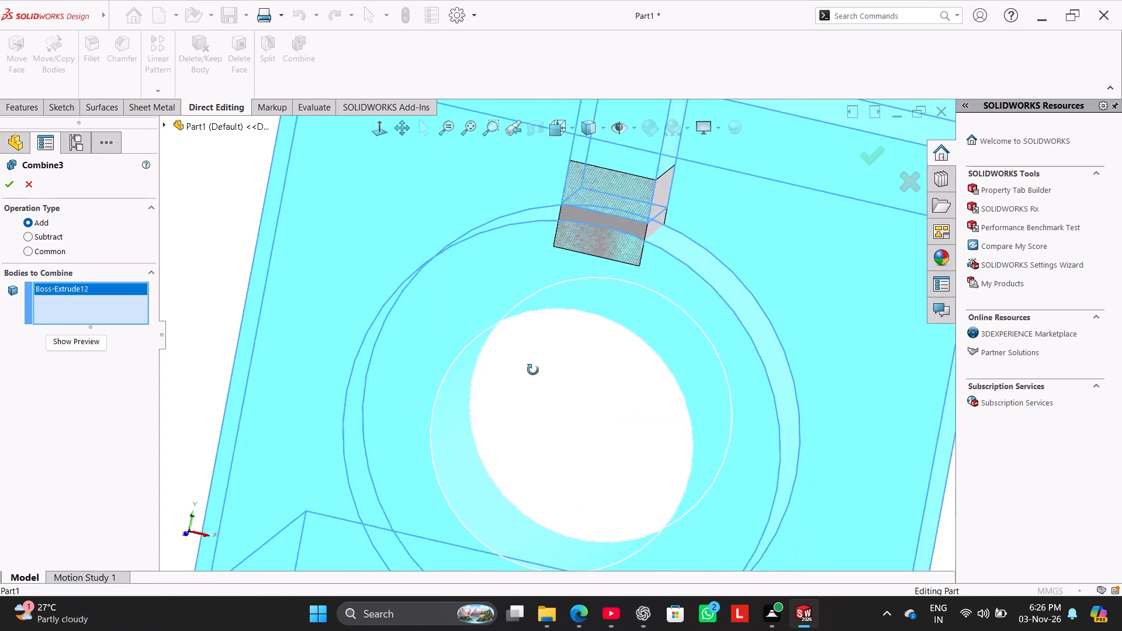
pyautogui.moveTo(533, 370); pyautogui.dragTo(560, 356, button='middle')
pyautogui.click(570, 214)
pyautogui.scroll(-4, 548, 304)
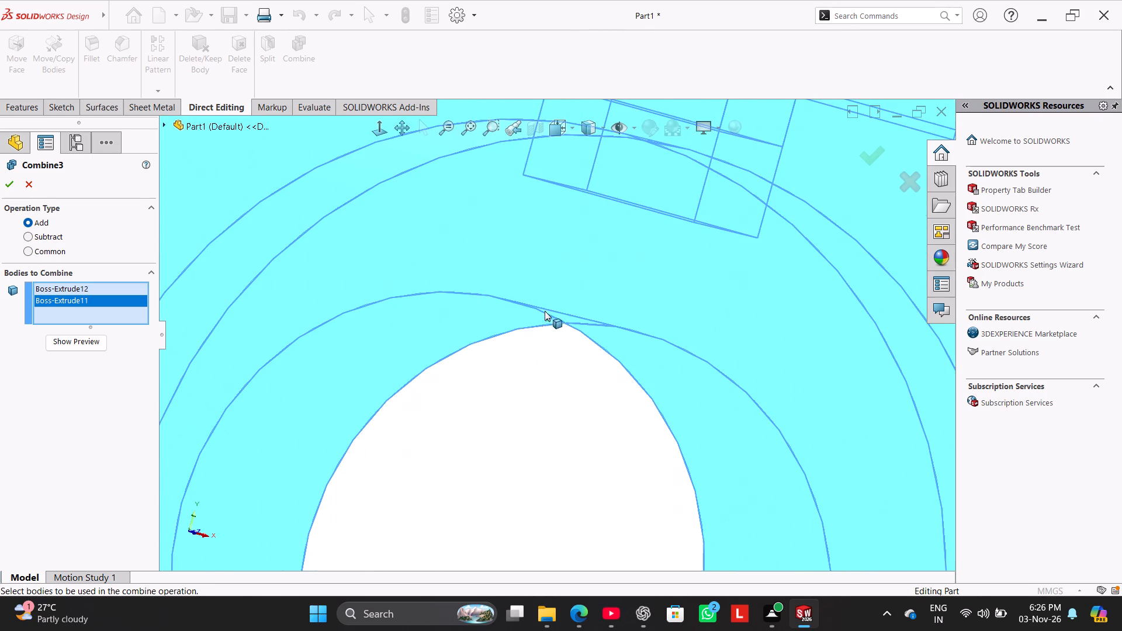
pyautogui.click(8, 185)
# Start a sketch on the side face of the web joining the upper boss and front ring.
pyautogui.scroll(5, 505, 300)
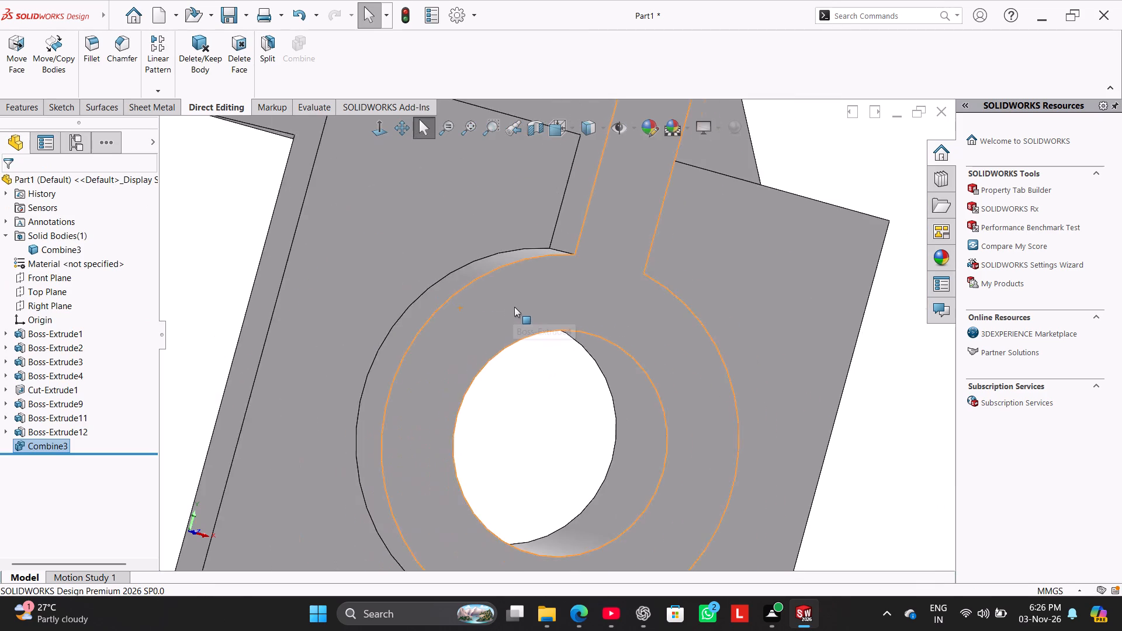
pyautogui.scroll(5, 514, 307)
pyautogui.moveTo(352, 320); pyautogui.dragTo(408, 249, button='right')
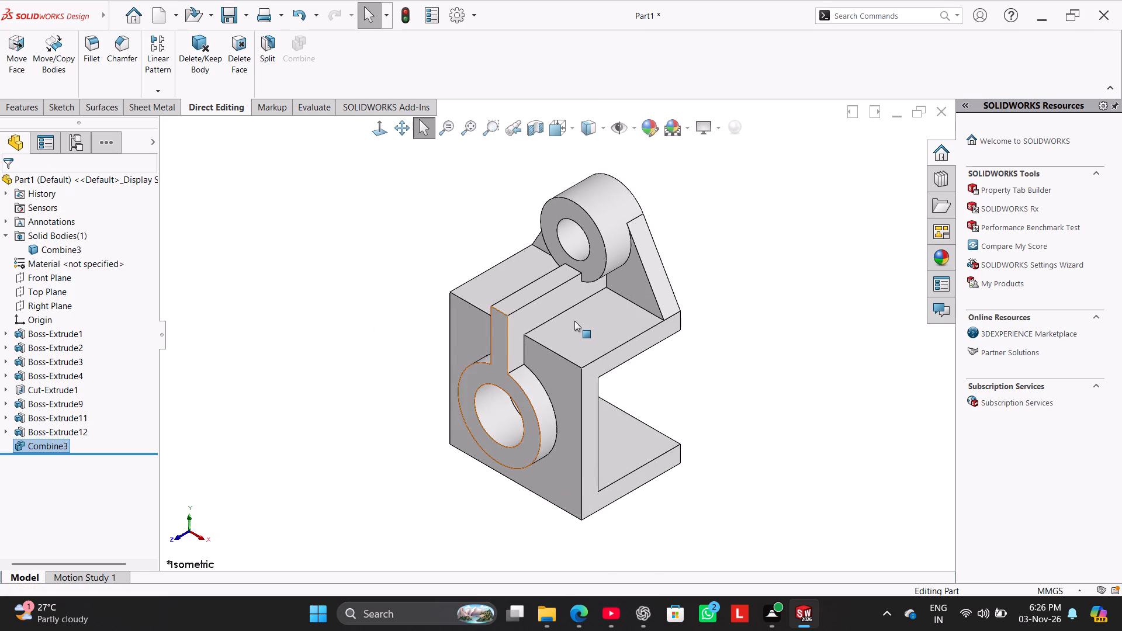
pyautogui.scroll(-3, 574, 321)
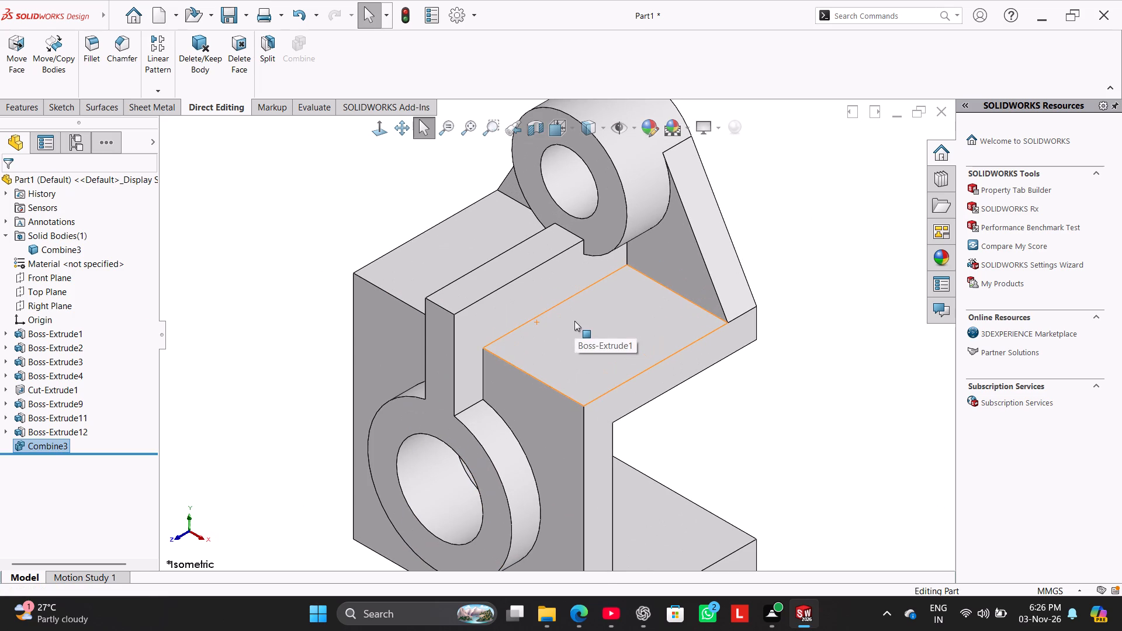
pyautogui.moveTo(574, 321); pyautogui.dragTo(532, 313, button='middle')
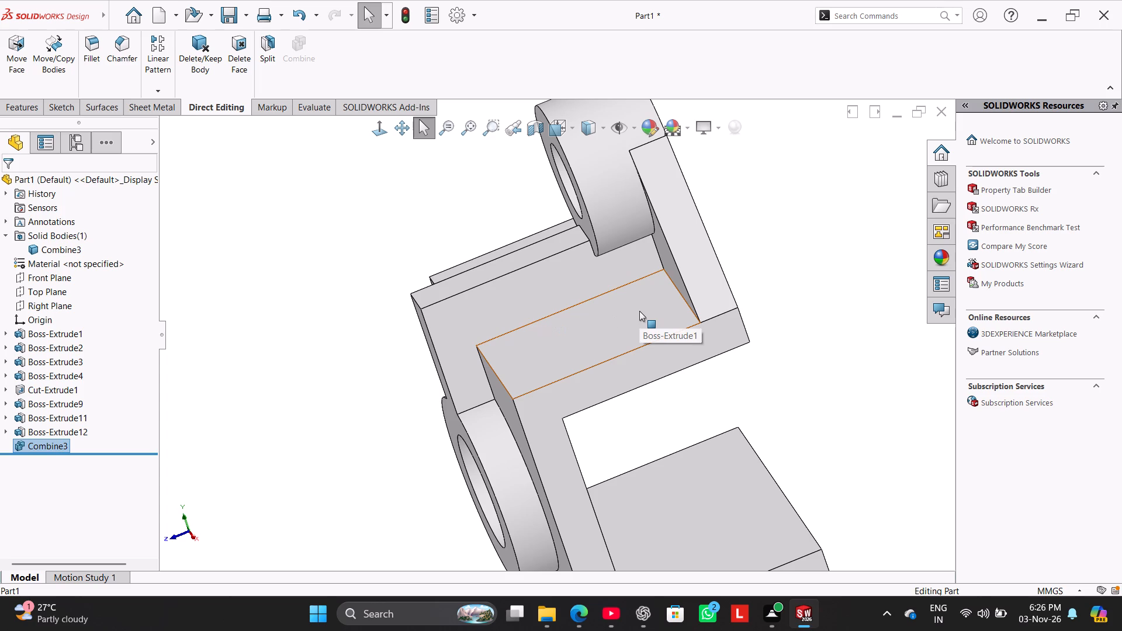
pyautogui.scroll(1, 639, 311)
pyautogui.scroll(-3, 639, 308)
pyautogui.click(482, 289)
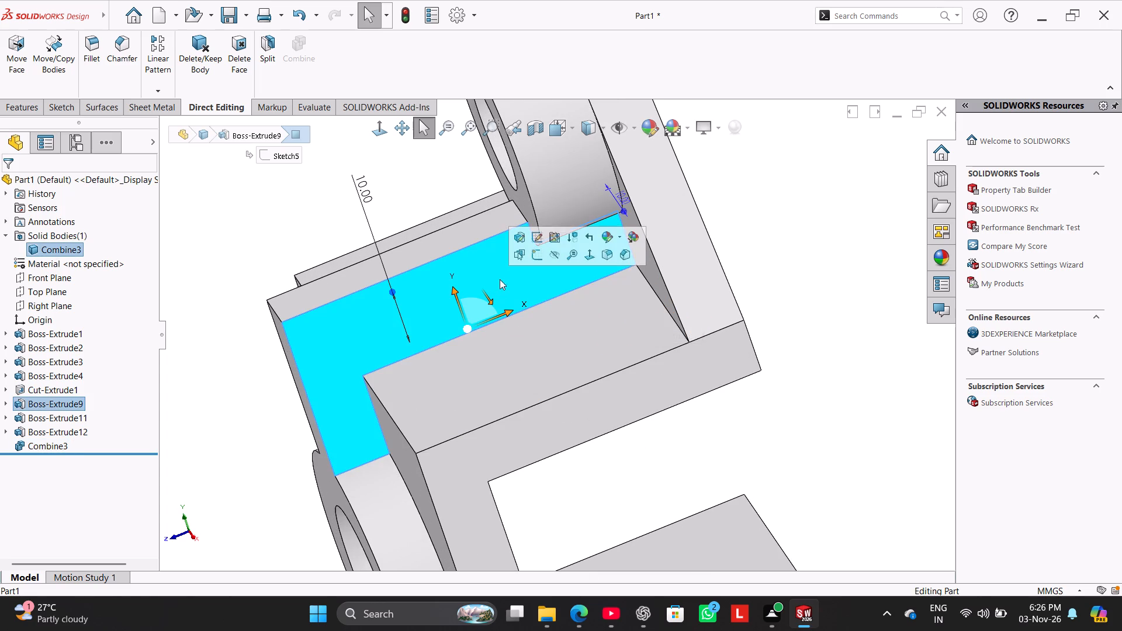
pyautogui.click(539, 255)
pyautogui.click(337, 232)
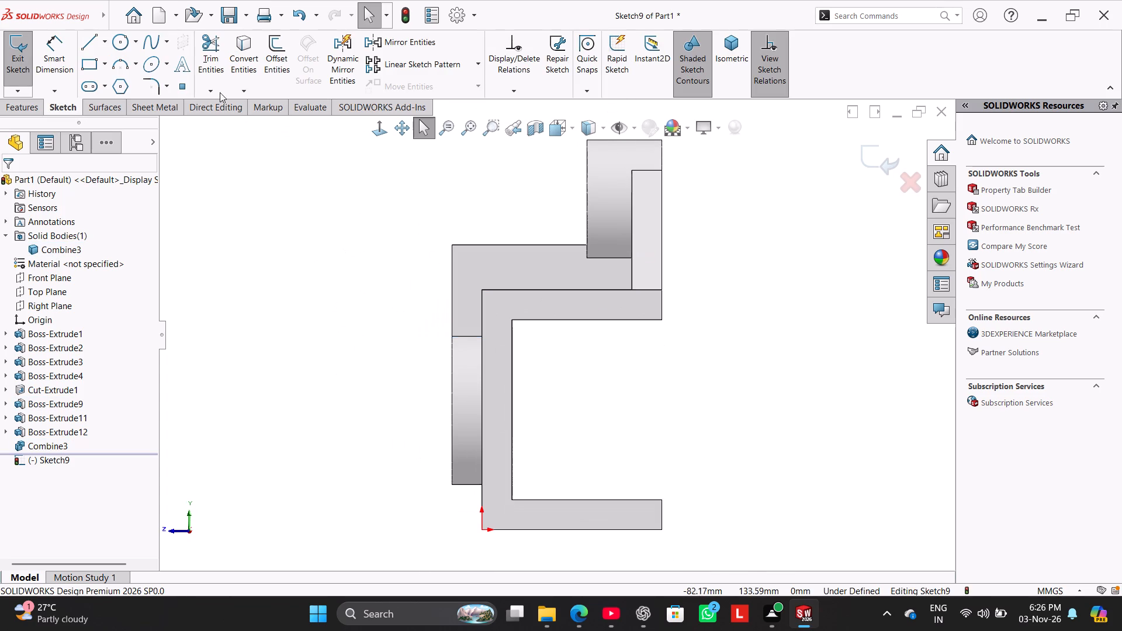
# Sketch a closed rectangle of lines along the web's top edge, about 45 mm long and 4.4 mm high, ending at the upper boss.
pyautogui.click(93, 46)
pyautogui.scroll(2, 630, 223)
pyautogui.scroll(-4, 615, 273)
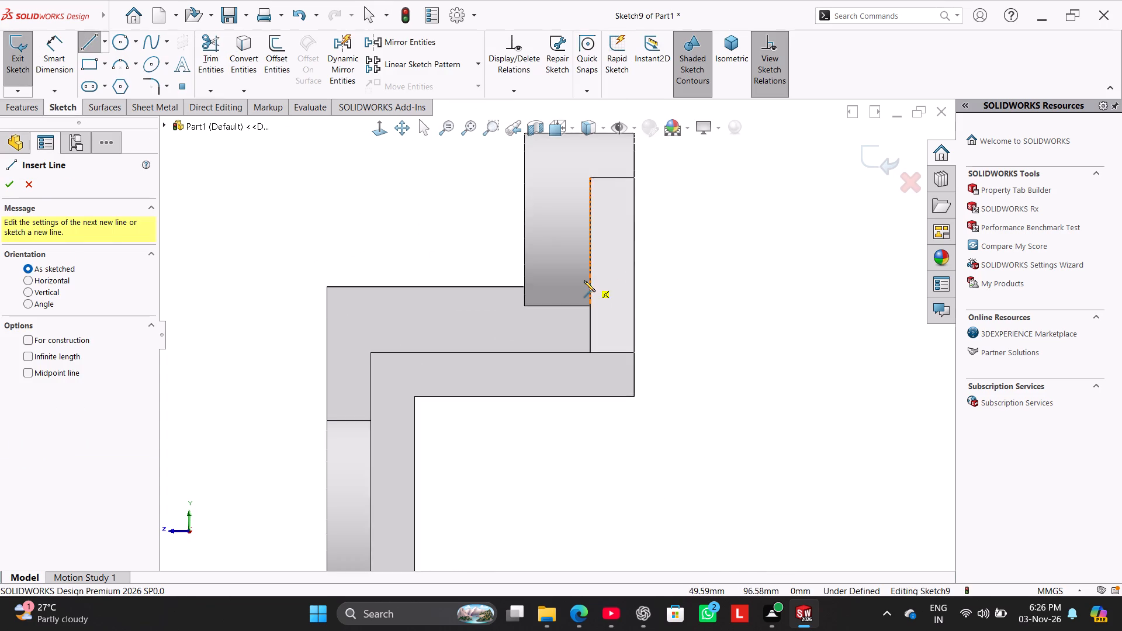
pyautogui.scroll(-2, 584, 280)
pyautogui.click(496, 320)
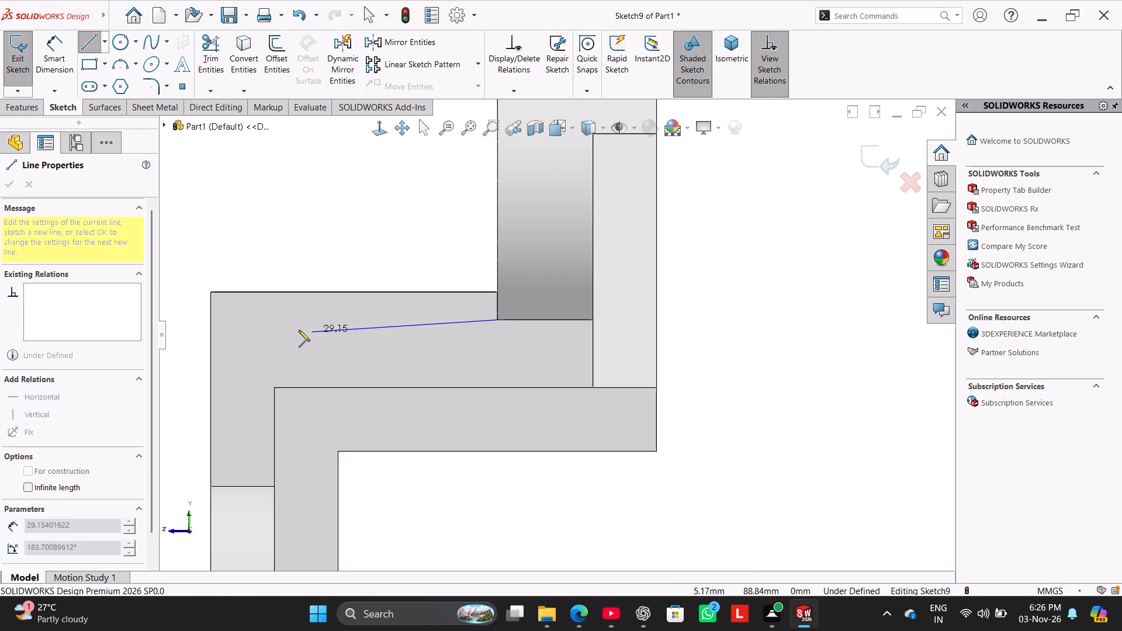
pyautogui.click(212, 321)
pyautogui.click(210, 292)
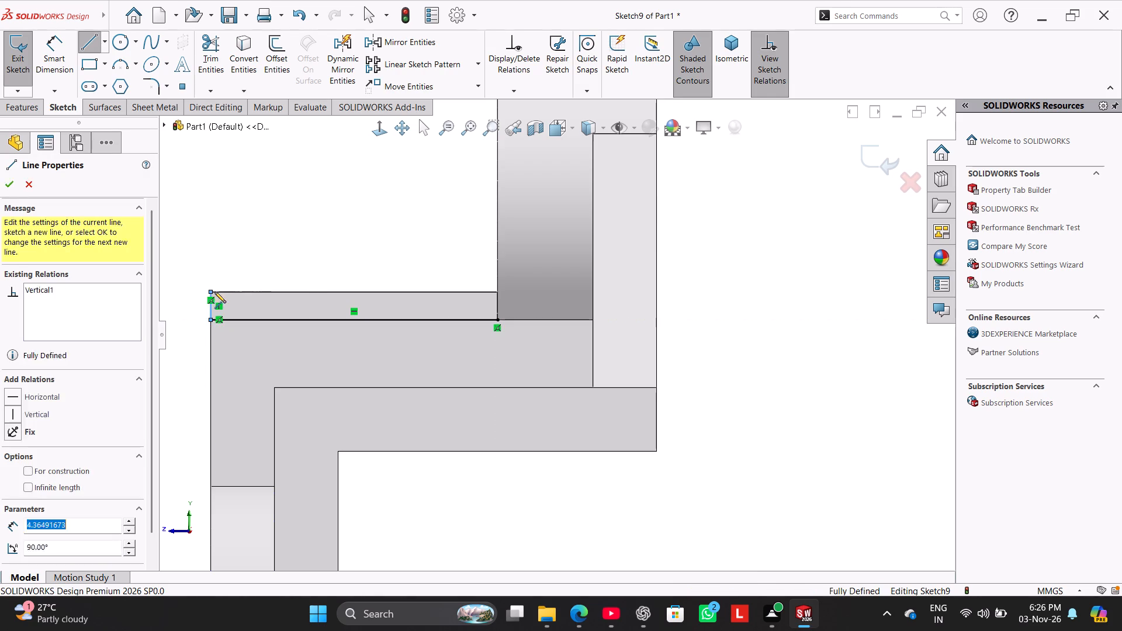
pyautogui.click(497, 292)
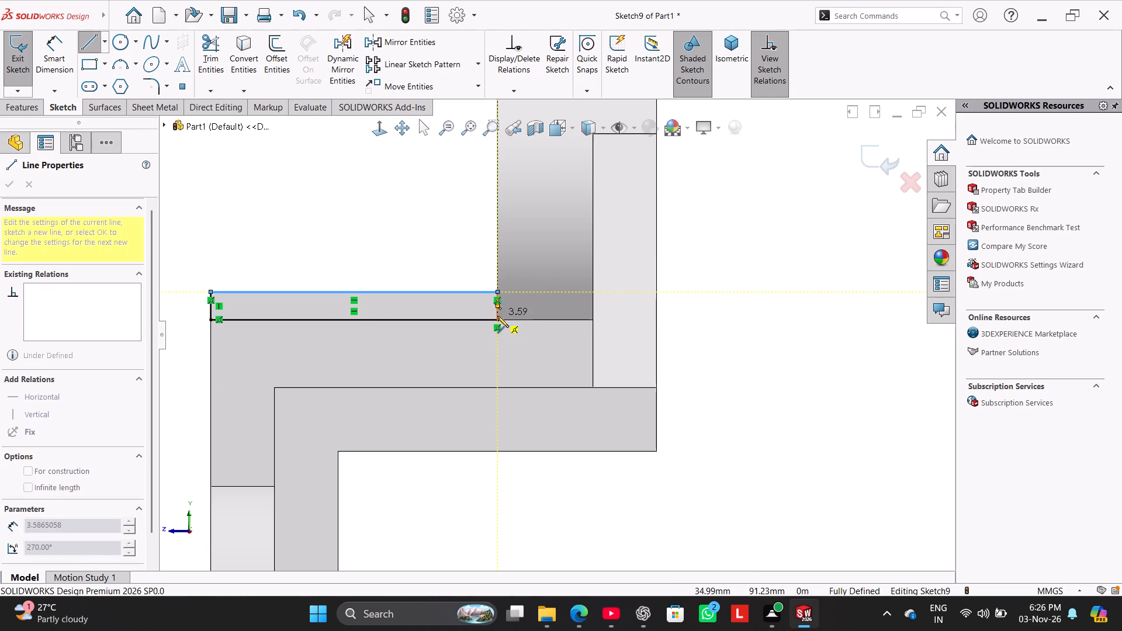
pyautogui.click(497, 320)
pyautogui.rightClick(406, 233)
pyautogui.click(425, 240)
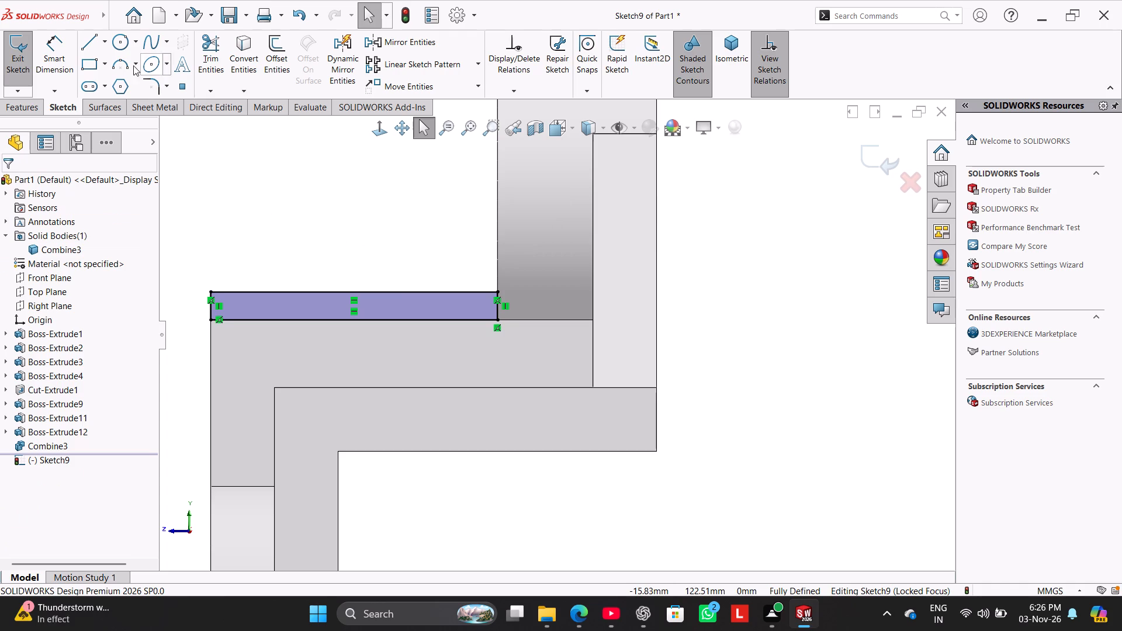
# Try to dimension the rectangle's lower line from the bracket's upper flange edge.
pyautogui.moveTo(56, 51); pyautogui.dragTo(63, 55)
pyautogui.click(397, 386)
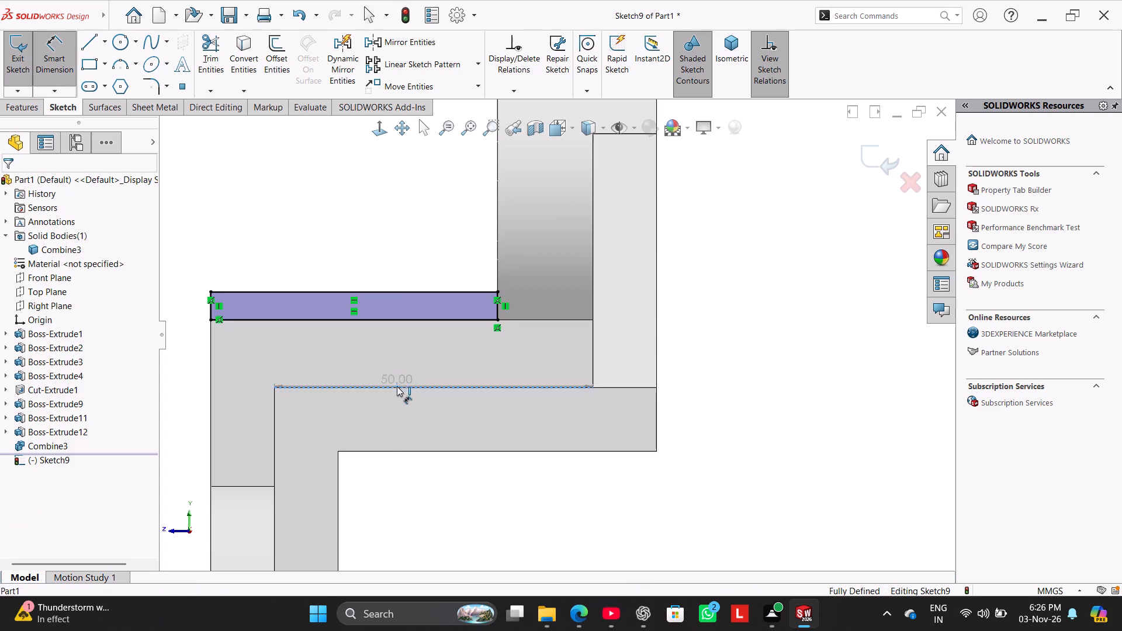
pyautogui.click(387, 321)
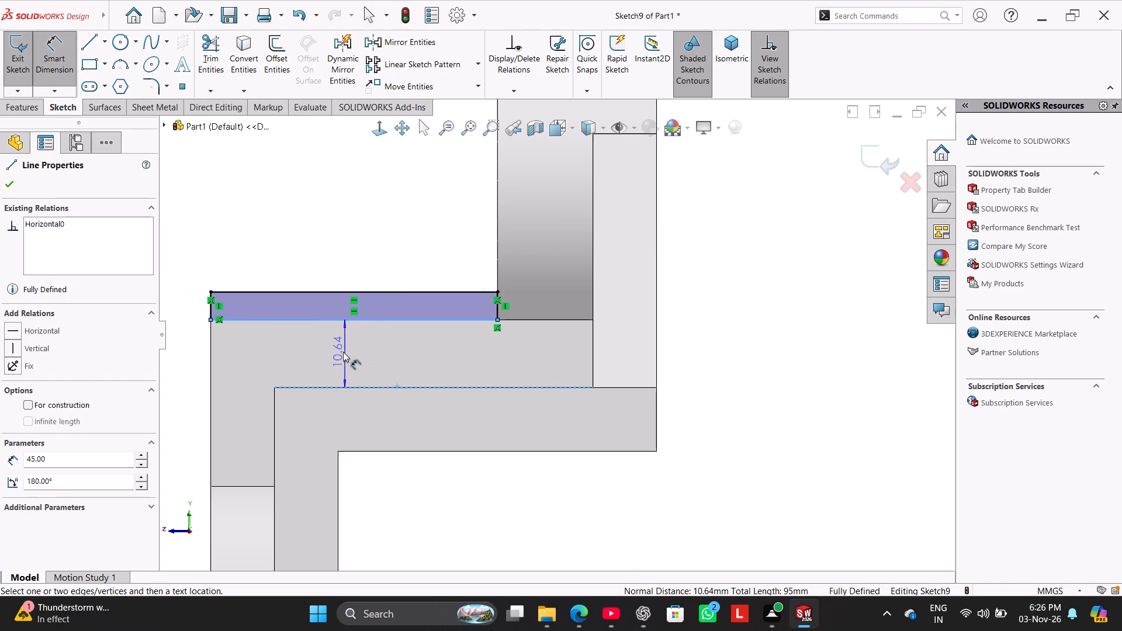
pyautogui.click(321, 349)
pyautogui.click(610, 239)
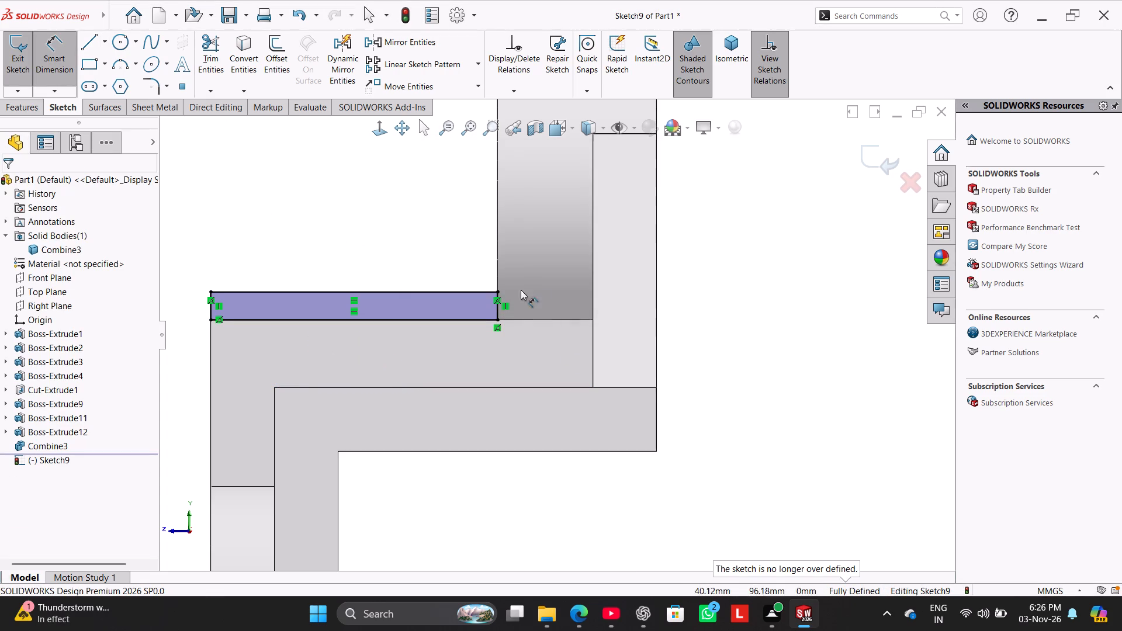
# Delete the coincident relation at the rectangle's lower corner beside the upper boss.
pyautogui.rightClick(497, 328)
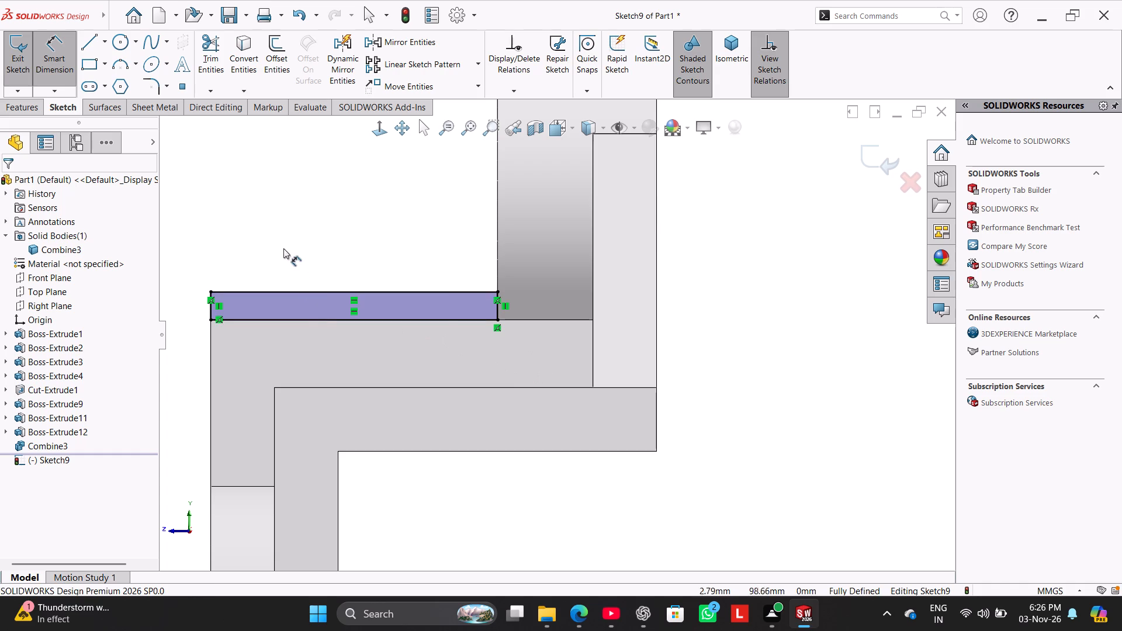
pyautogui.rightClick(280, 244)
pyautogui.click(330, 278)
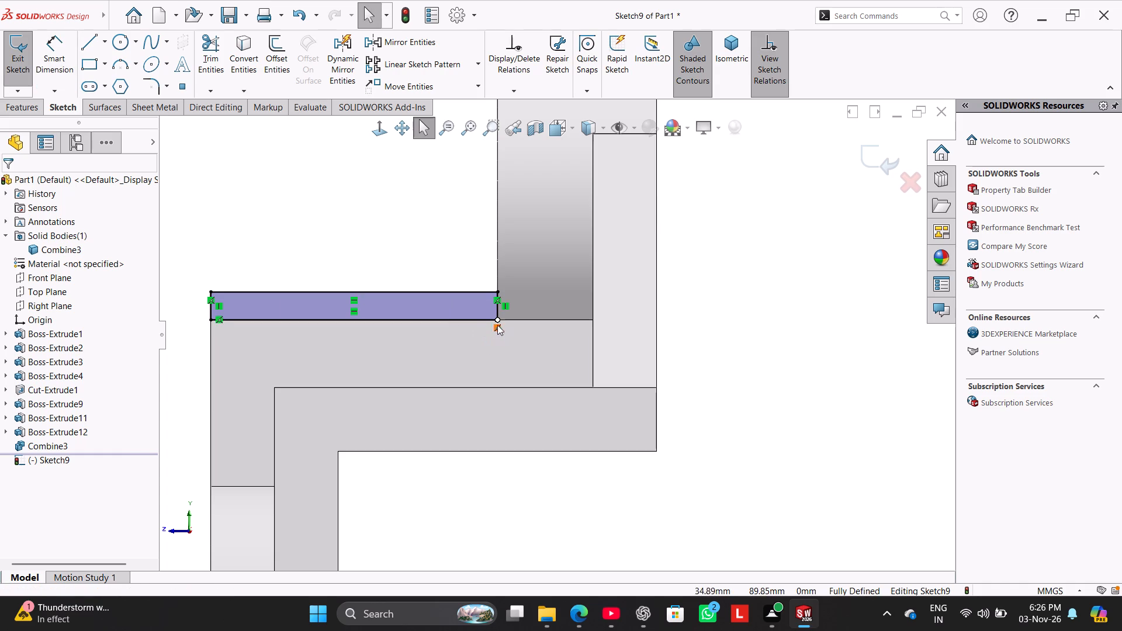
pyautogui.rightClick(499, 326)
pyautogui.click(559, 464)
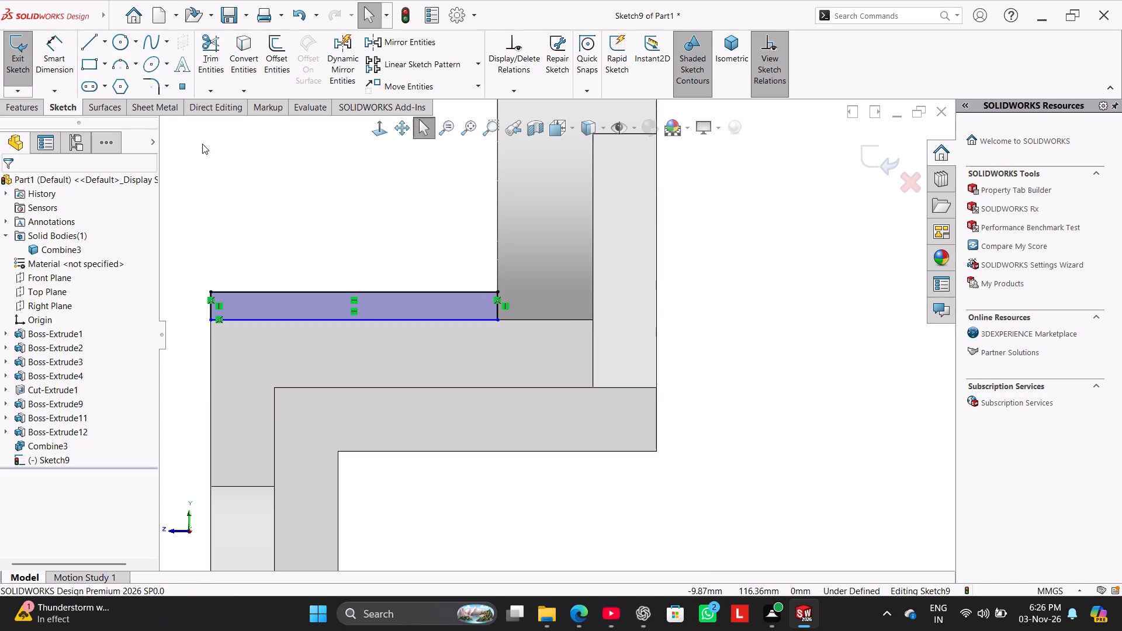
# Dimension the rectangle's lower line 10 mm above the bracket's upper flange edge.
pyautogui.click(64, 56)
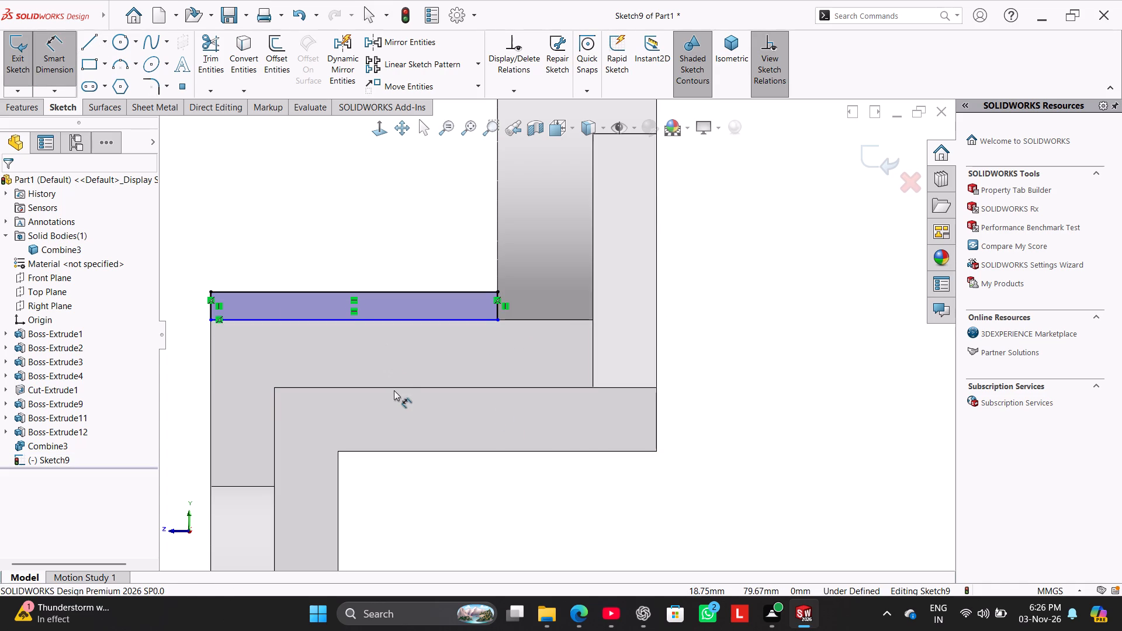
pyautogui.click(393, 388)
pyautogui.click(384, 319)
pyautogui.click(382, 350)
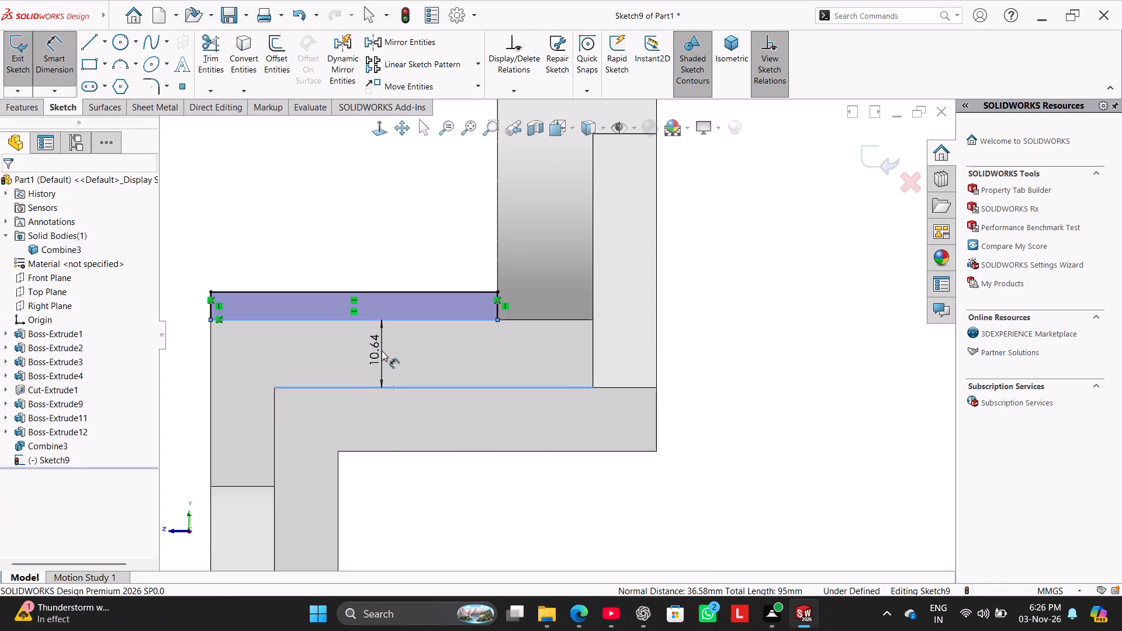
pyautogui.write('10')
pyautogui.press('Return')
pyautogui.rightClick(354, 249)
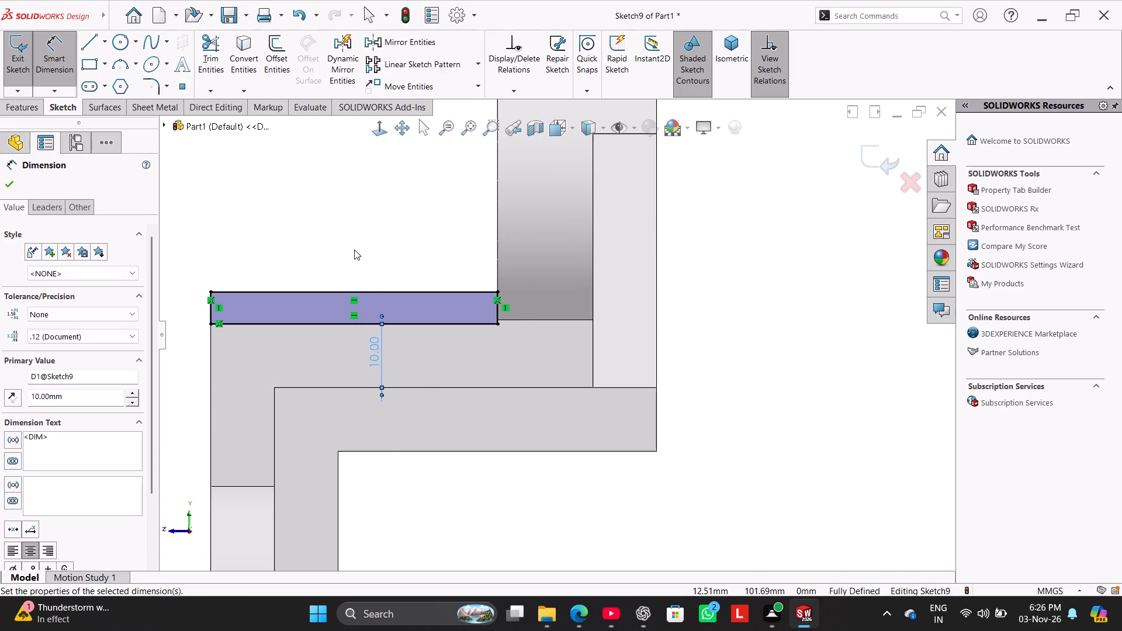
pyautogui.click(403, 287)
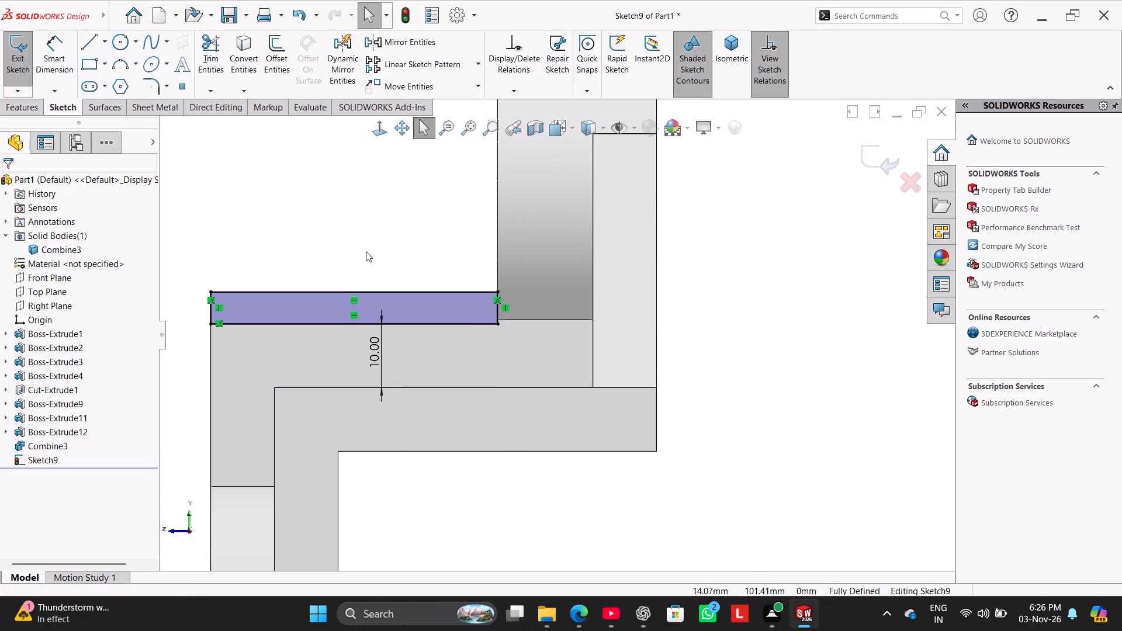
pyautogui.moveTo(370, 254); pyautogui.dragTo(385, 268, button='middle')
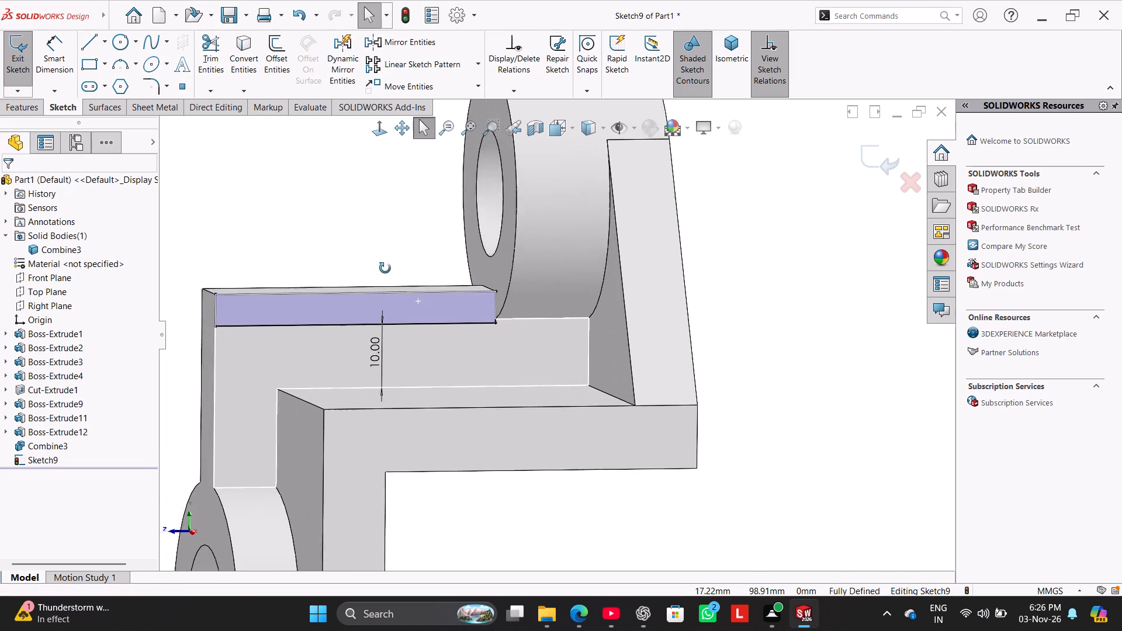
# Extrude-cut the closed rectangle along the web's top to remove the strip above the 10 mm height.
pyautogui.moveTo(385, 268); pyautogui.dragTo(387, 264, button='middle')
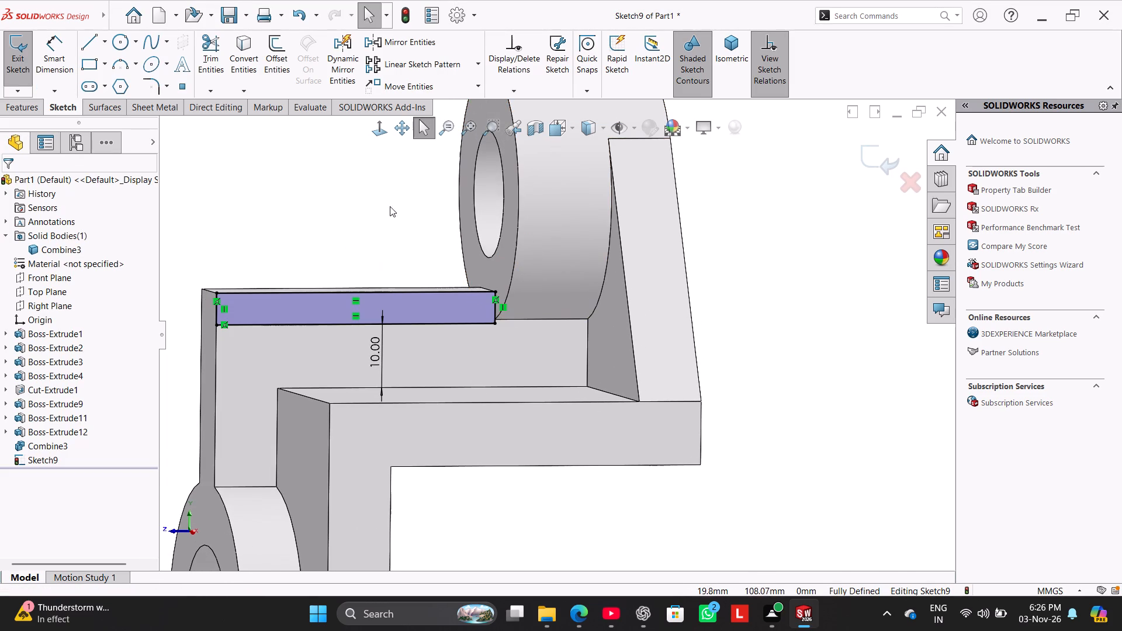
pyautogui.moveTo(18, 104); pyautogui.dragTo(24, 104)
pyautogui.click(206, 56)
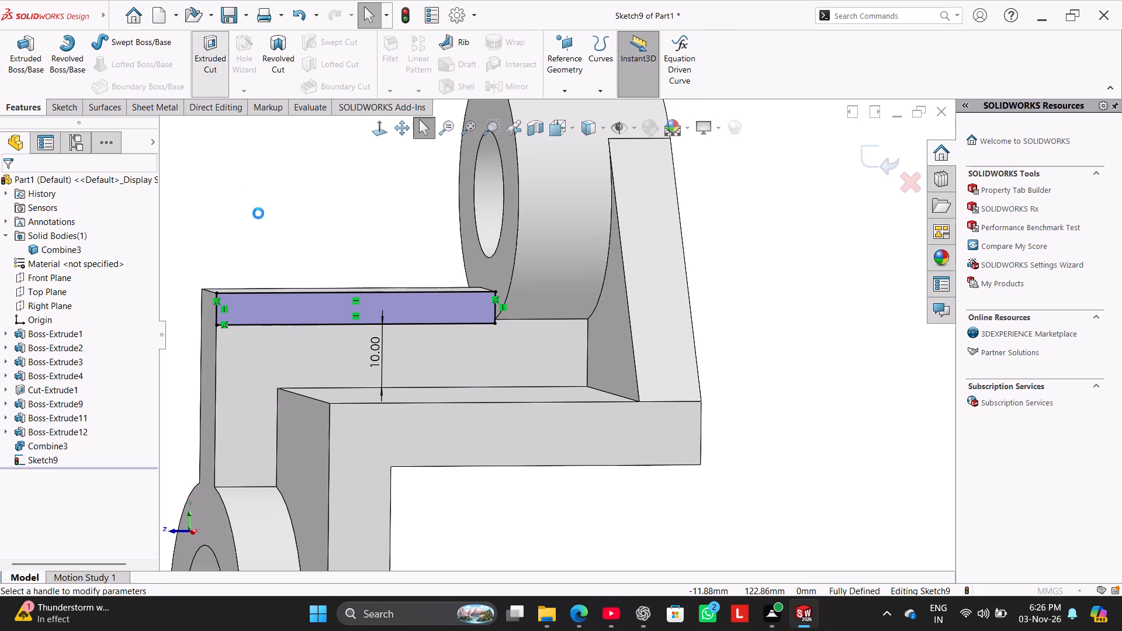
pyautogui.click(9, 186)
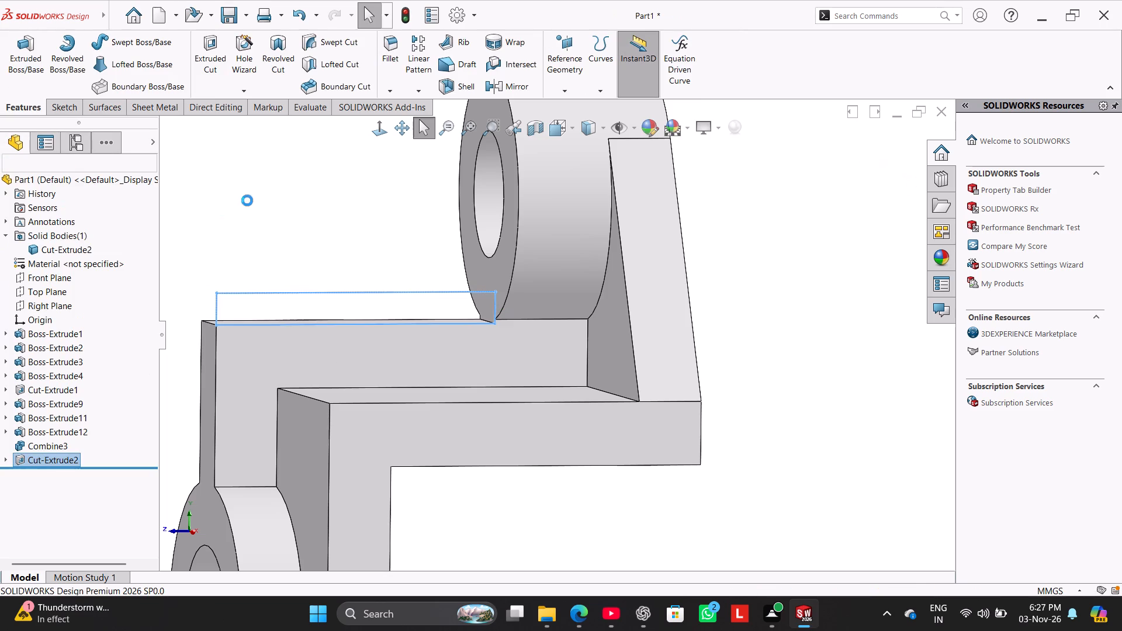
pyautogui.click(262, 196)
# Fillet the web's upper front edge above the front ring with a 10 mm radius.
pyautogui.moveTo(314, 245); pyautogui.dragTo(368, 294, button='middle')
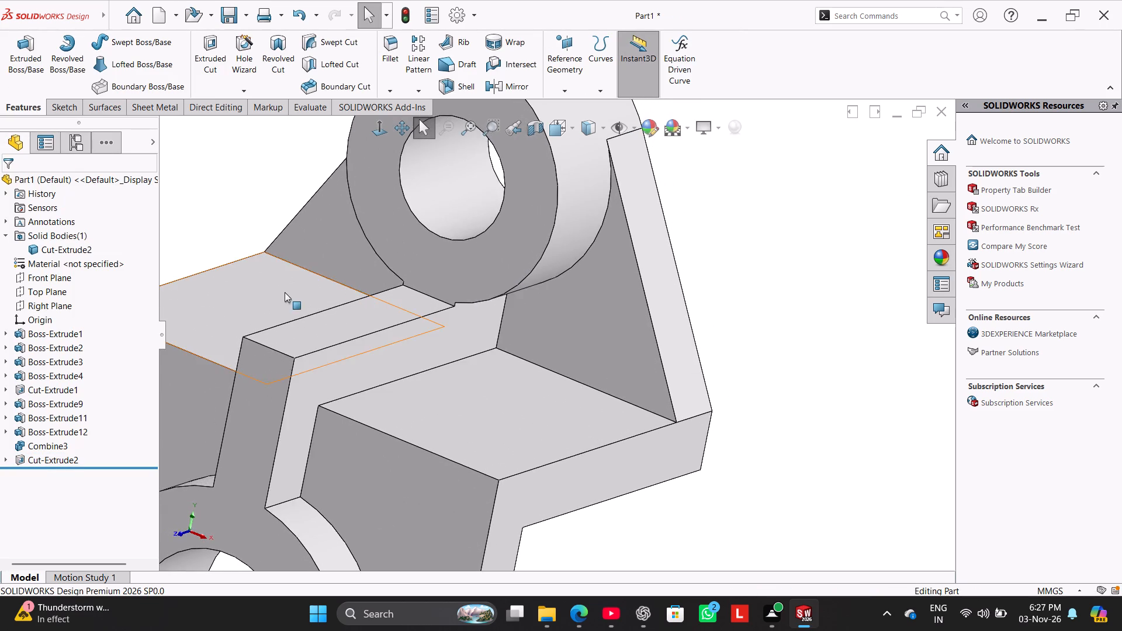
pyautogui.moveTo(285, 292); pyautogui.dragTo(369, 199, button='right')
pyautogui.click(254, 266)
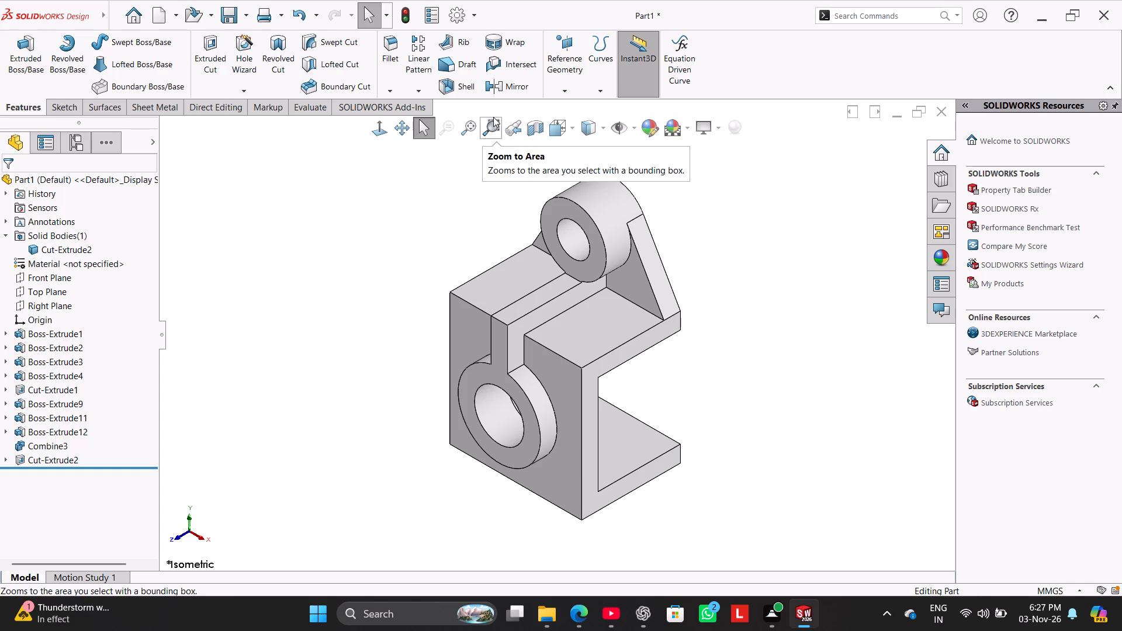
pyautogui.click(399, 48)
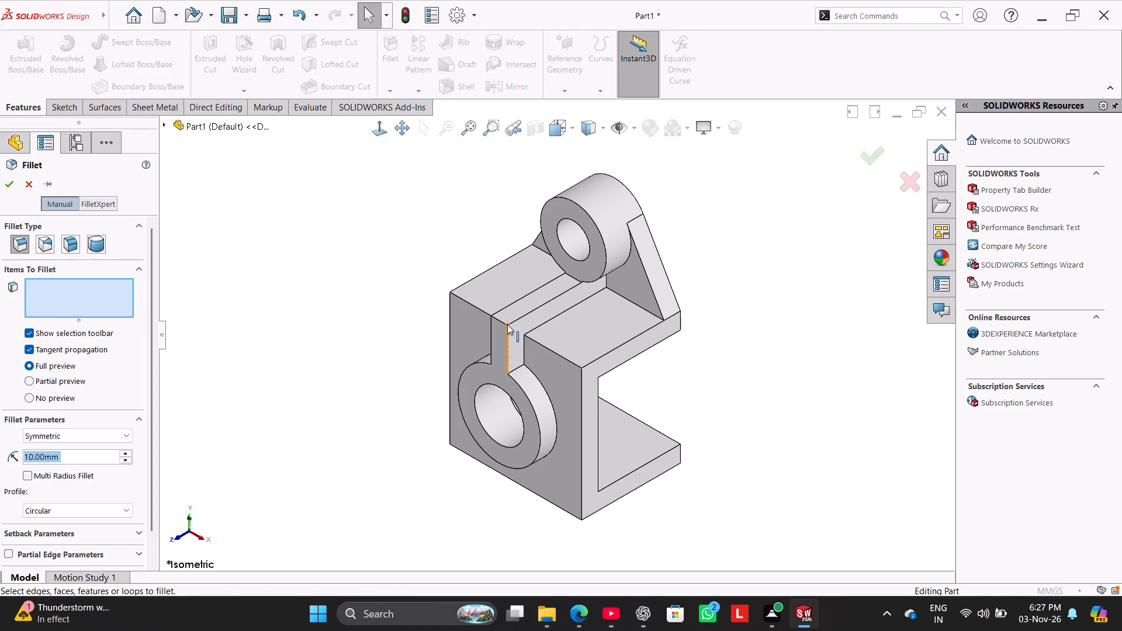
pyautogui.click(504, 324)
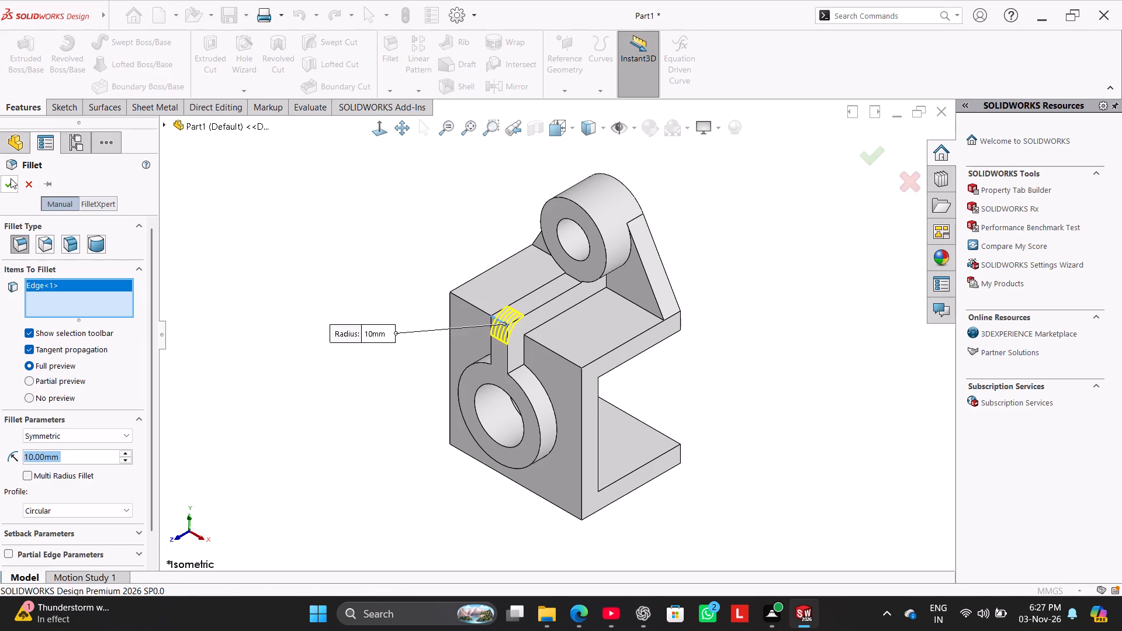
pyautogui.click(11, 178)
pyautogui.click(285, 210)
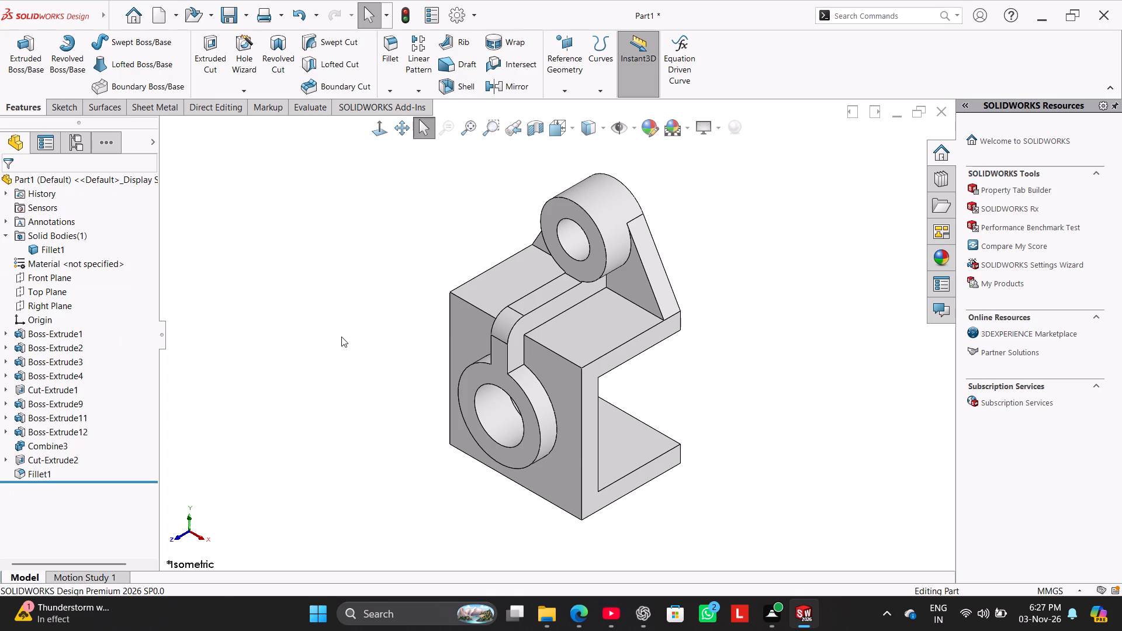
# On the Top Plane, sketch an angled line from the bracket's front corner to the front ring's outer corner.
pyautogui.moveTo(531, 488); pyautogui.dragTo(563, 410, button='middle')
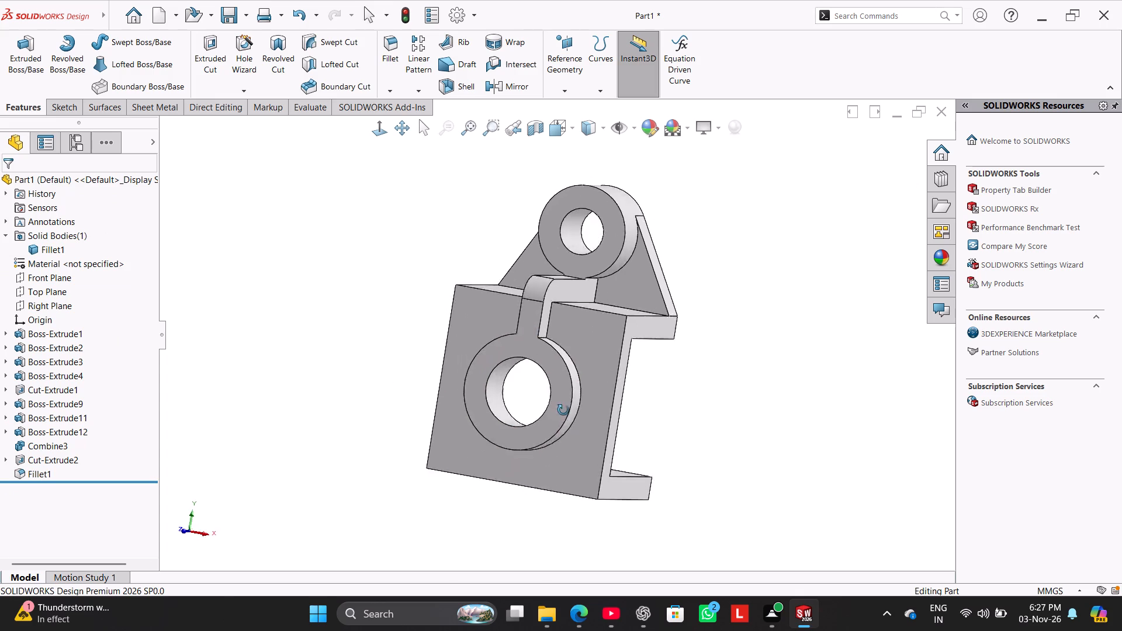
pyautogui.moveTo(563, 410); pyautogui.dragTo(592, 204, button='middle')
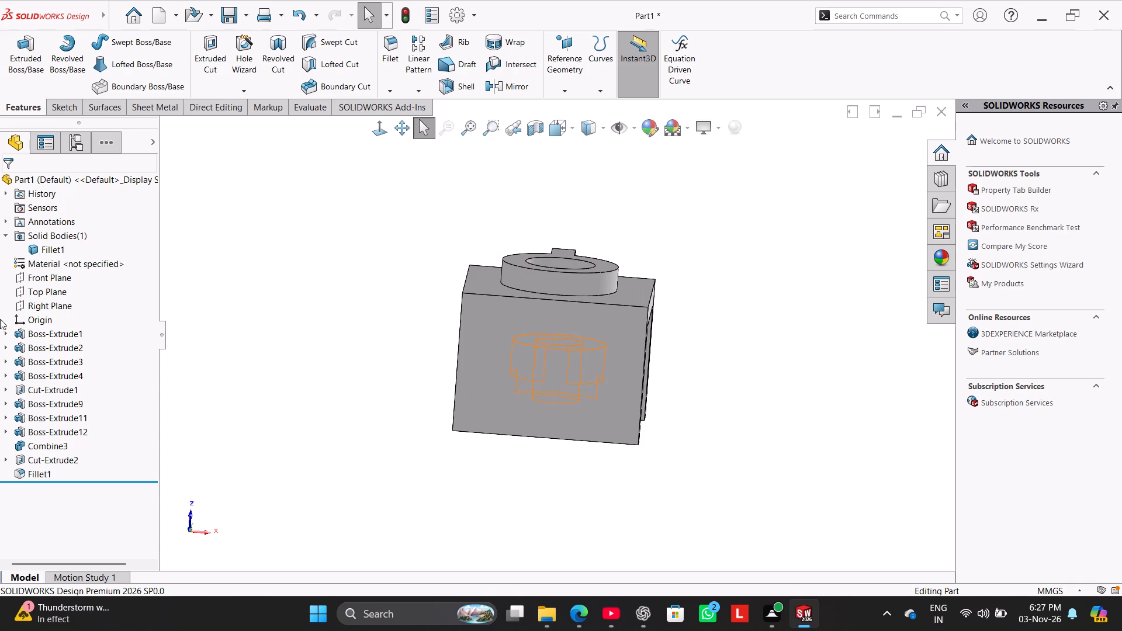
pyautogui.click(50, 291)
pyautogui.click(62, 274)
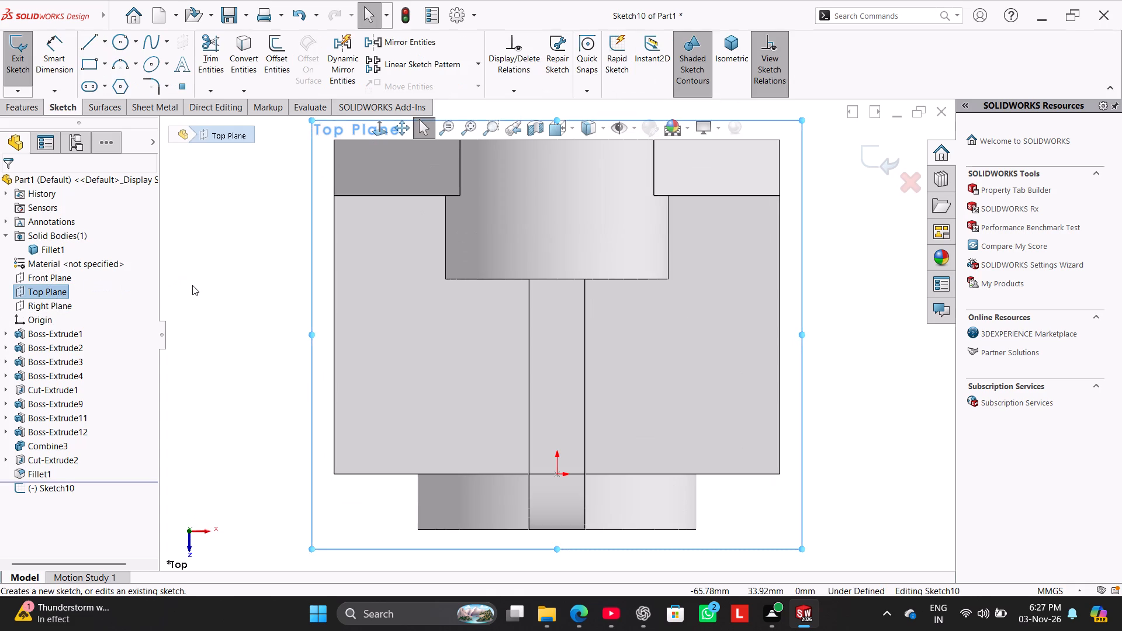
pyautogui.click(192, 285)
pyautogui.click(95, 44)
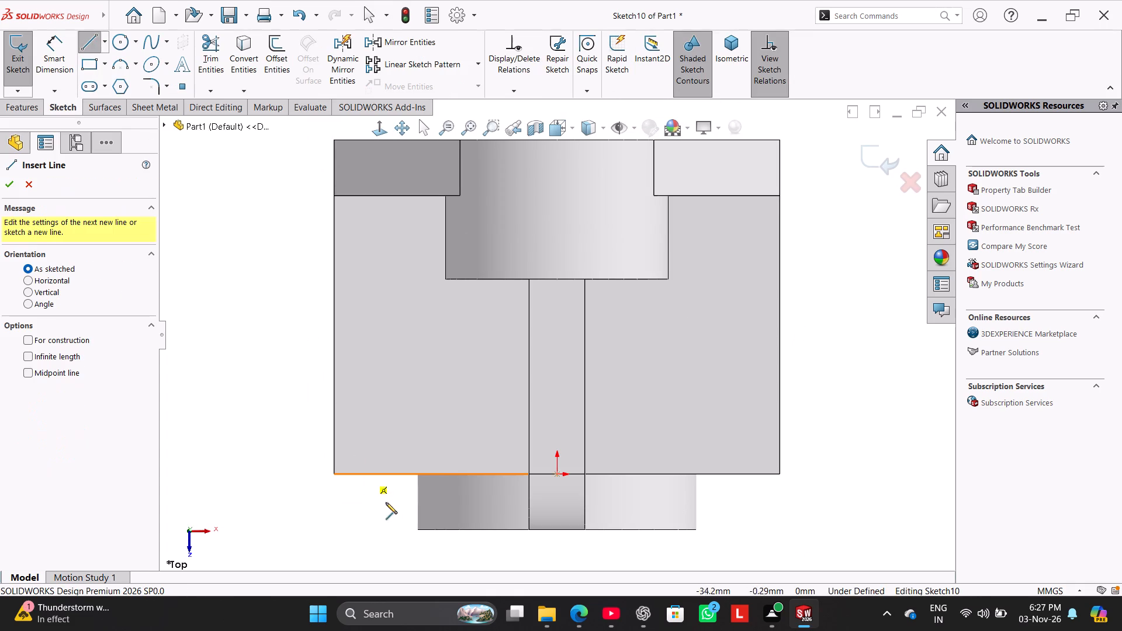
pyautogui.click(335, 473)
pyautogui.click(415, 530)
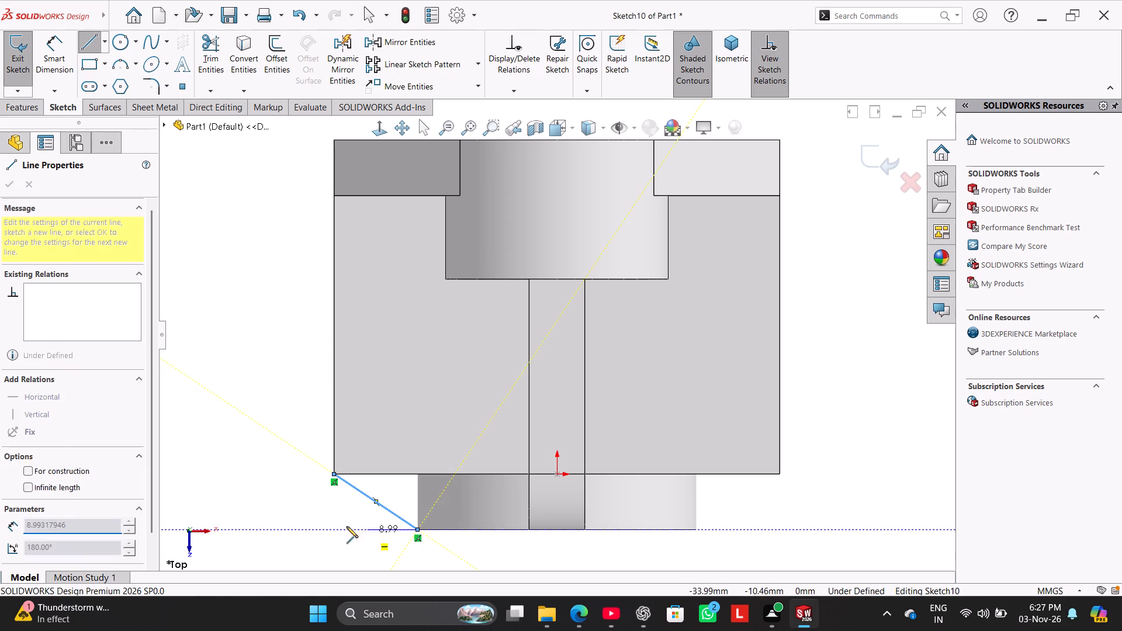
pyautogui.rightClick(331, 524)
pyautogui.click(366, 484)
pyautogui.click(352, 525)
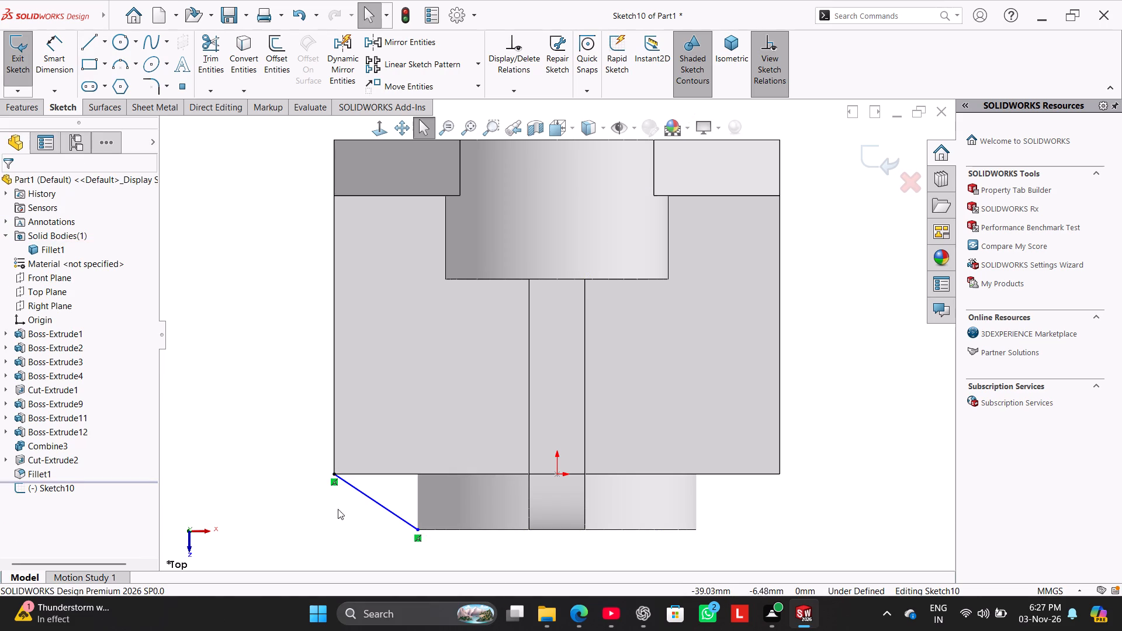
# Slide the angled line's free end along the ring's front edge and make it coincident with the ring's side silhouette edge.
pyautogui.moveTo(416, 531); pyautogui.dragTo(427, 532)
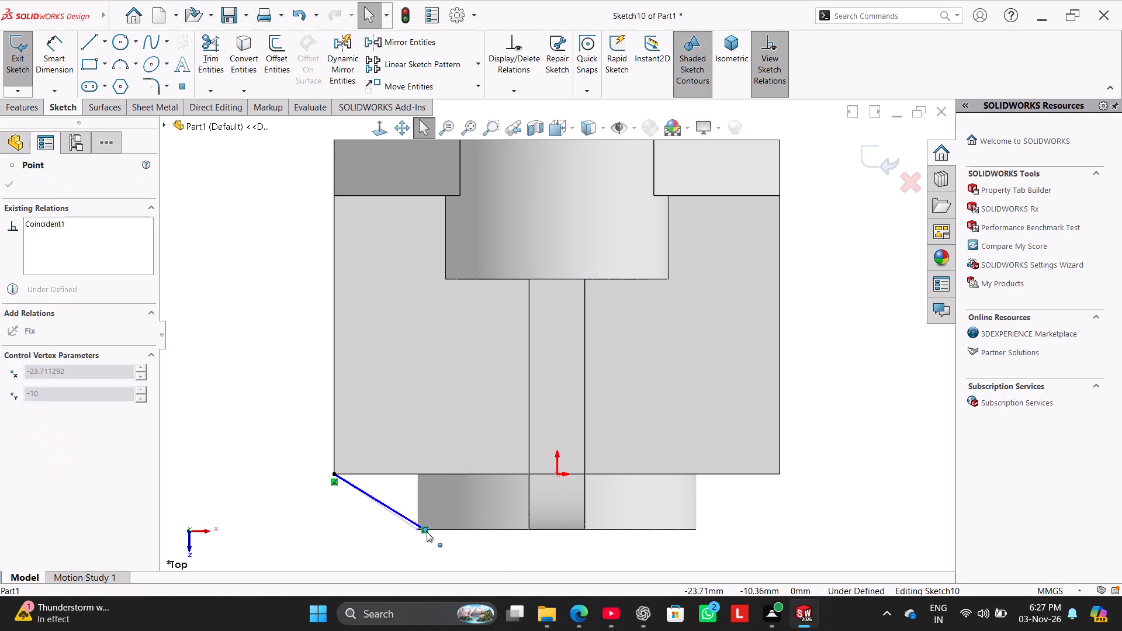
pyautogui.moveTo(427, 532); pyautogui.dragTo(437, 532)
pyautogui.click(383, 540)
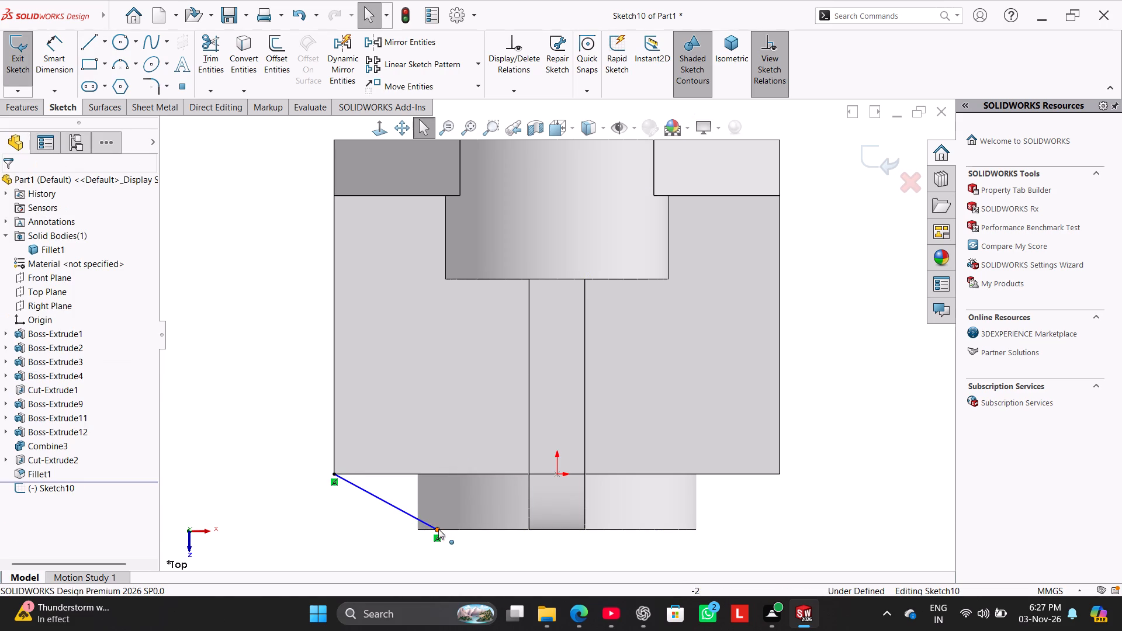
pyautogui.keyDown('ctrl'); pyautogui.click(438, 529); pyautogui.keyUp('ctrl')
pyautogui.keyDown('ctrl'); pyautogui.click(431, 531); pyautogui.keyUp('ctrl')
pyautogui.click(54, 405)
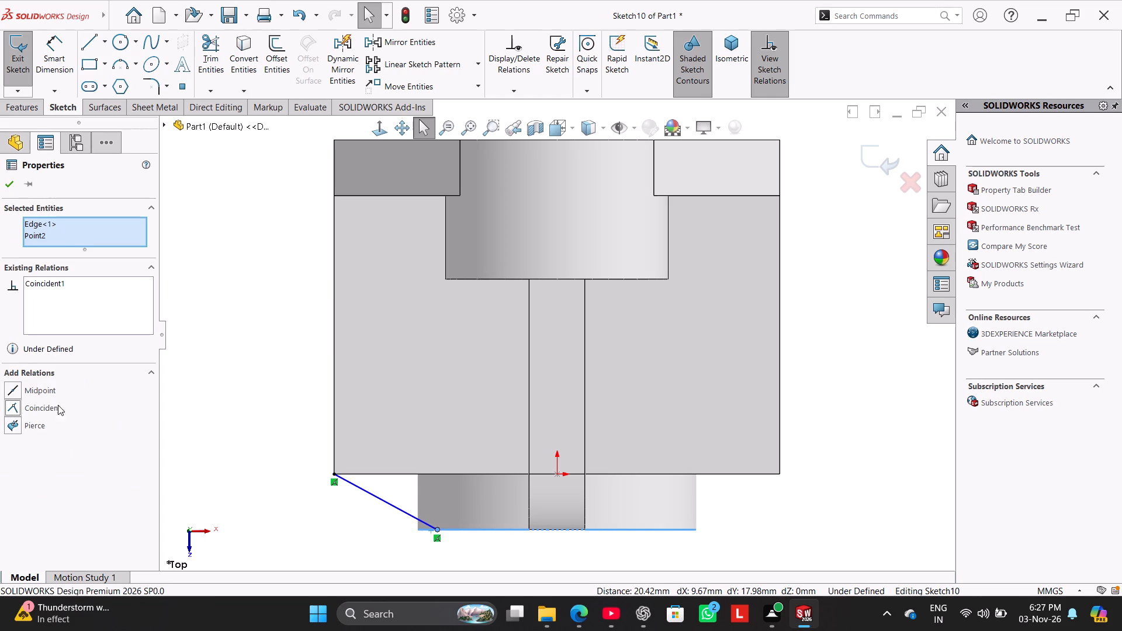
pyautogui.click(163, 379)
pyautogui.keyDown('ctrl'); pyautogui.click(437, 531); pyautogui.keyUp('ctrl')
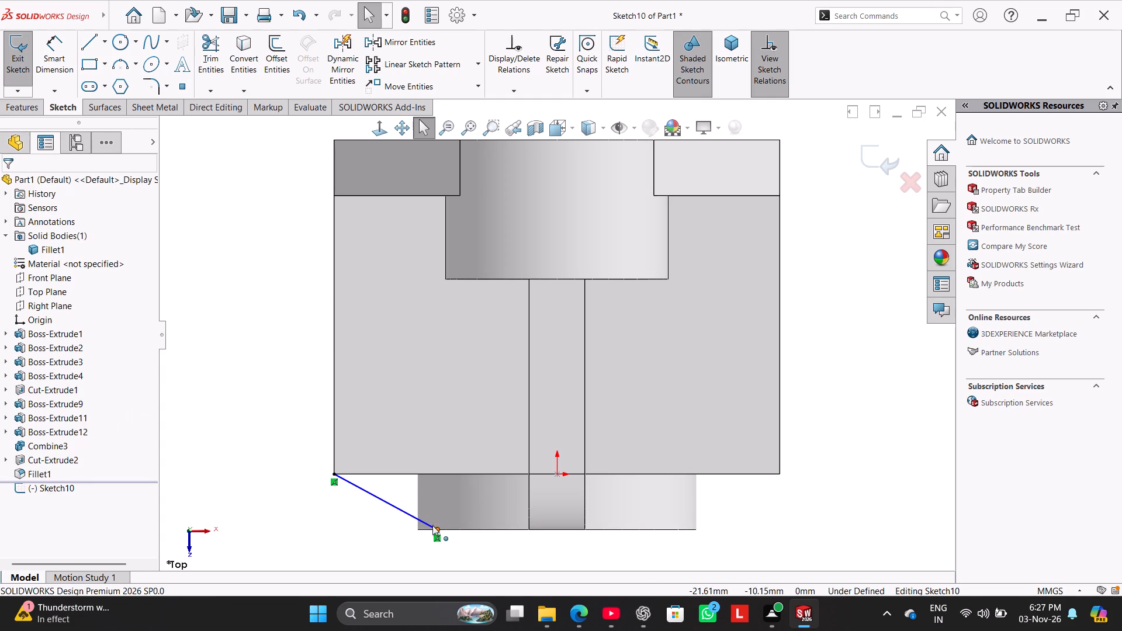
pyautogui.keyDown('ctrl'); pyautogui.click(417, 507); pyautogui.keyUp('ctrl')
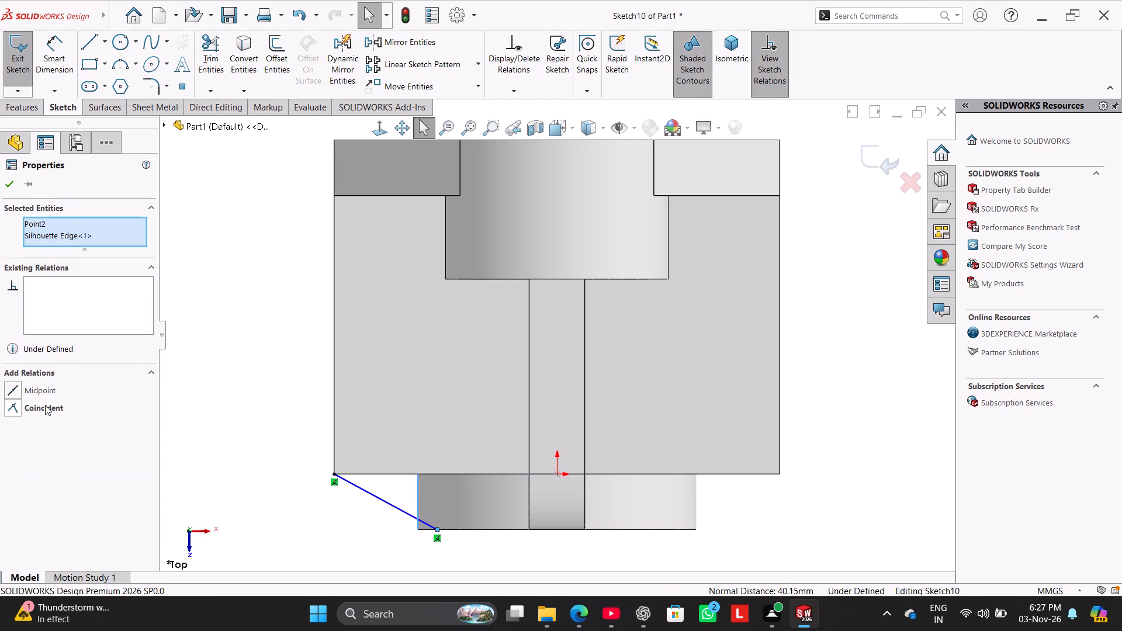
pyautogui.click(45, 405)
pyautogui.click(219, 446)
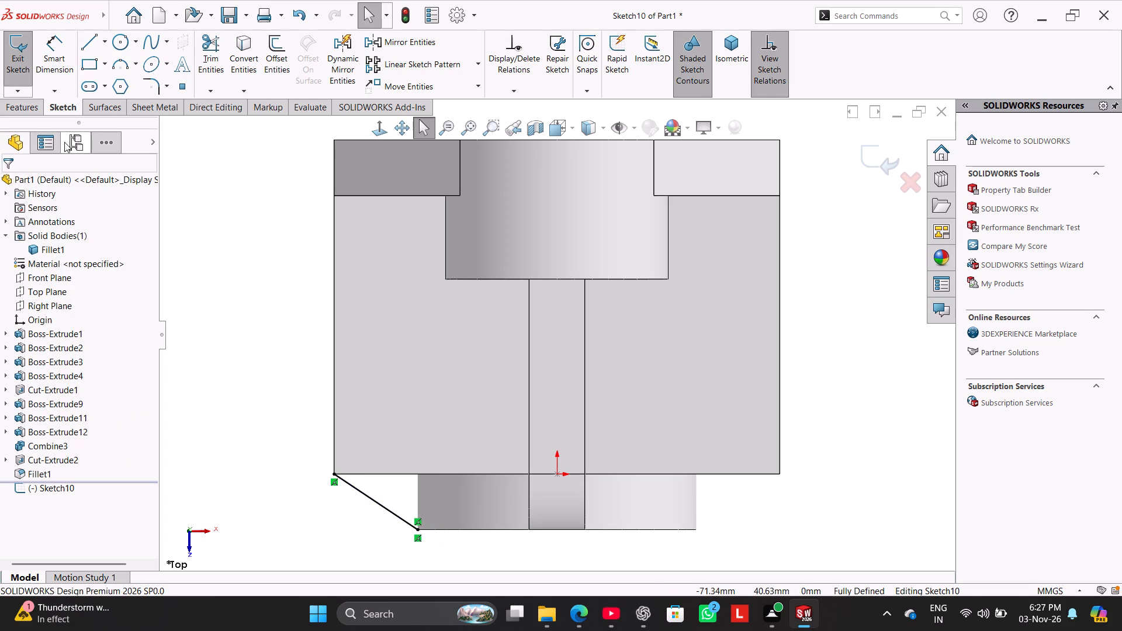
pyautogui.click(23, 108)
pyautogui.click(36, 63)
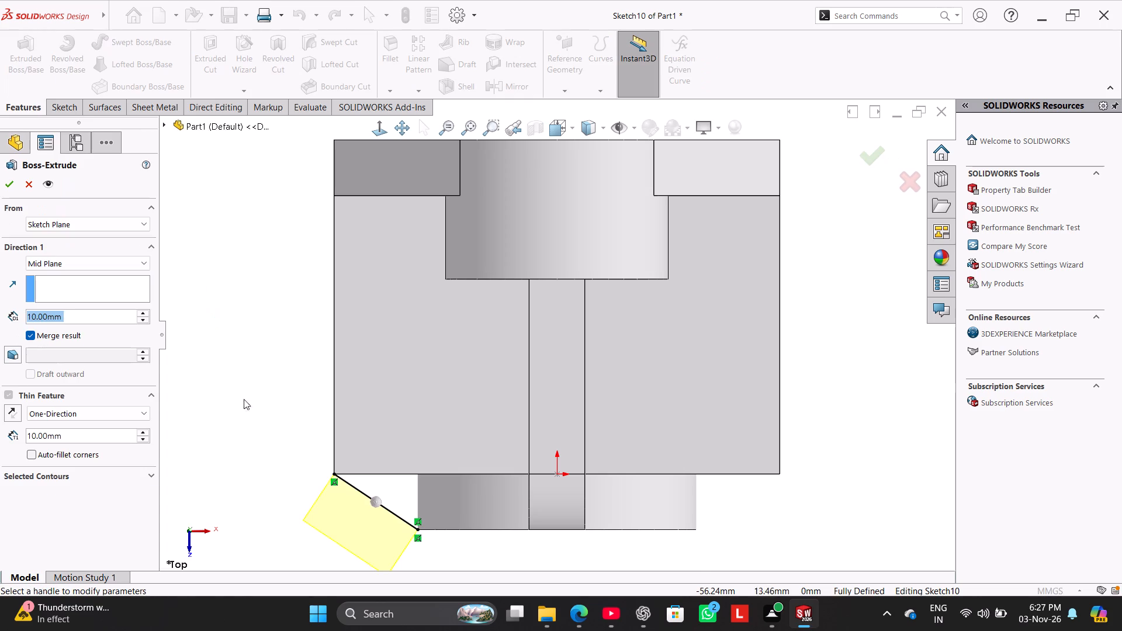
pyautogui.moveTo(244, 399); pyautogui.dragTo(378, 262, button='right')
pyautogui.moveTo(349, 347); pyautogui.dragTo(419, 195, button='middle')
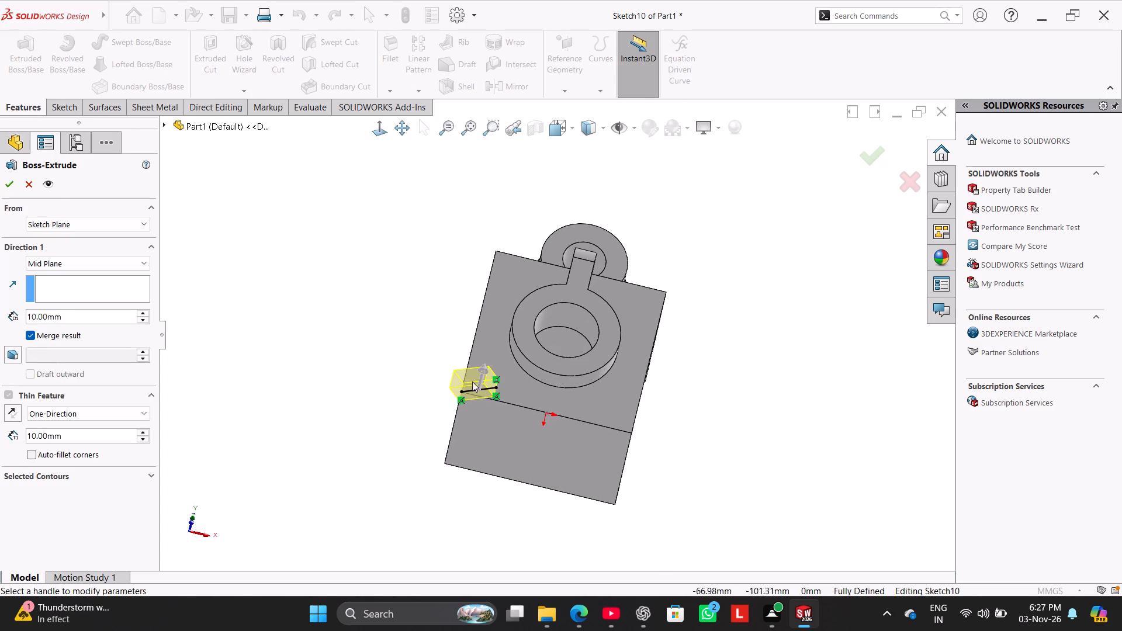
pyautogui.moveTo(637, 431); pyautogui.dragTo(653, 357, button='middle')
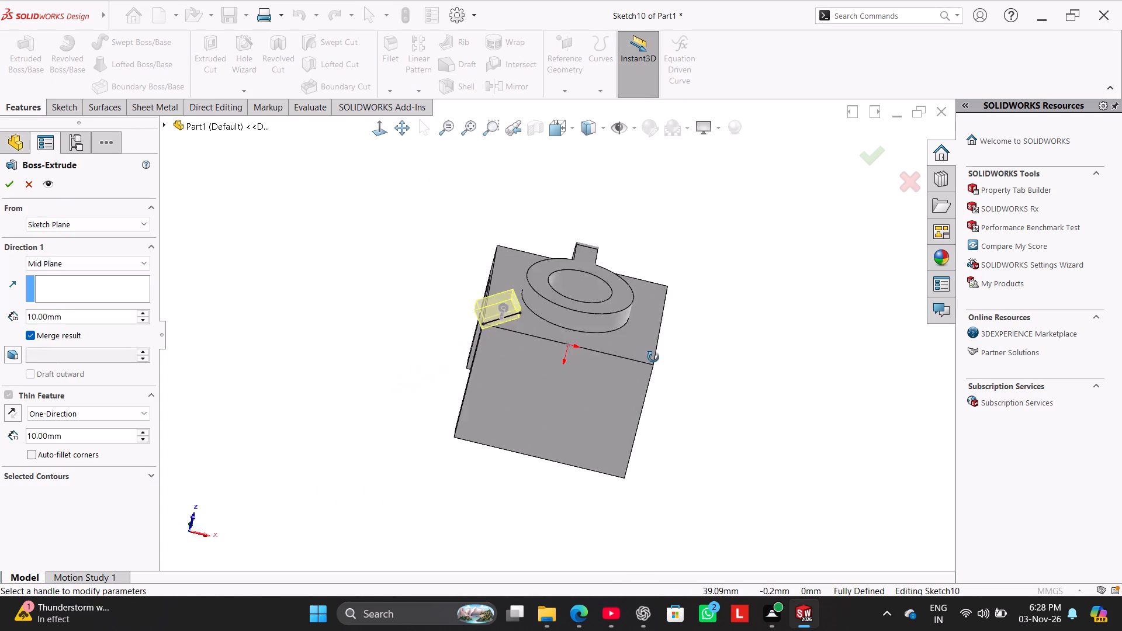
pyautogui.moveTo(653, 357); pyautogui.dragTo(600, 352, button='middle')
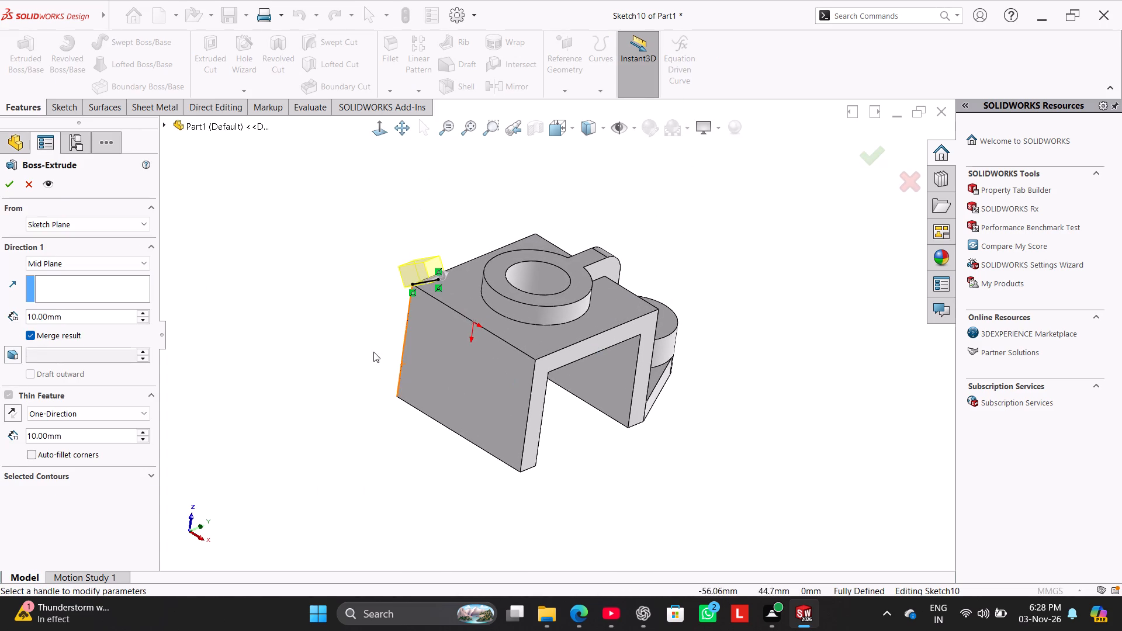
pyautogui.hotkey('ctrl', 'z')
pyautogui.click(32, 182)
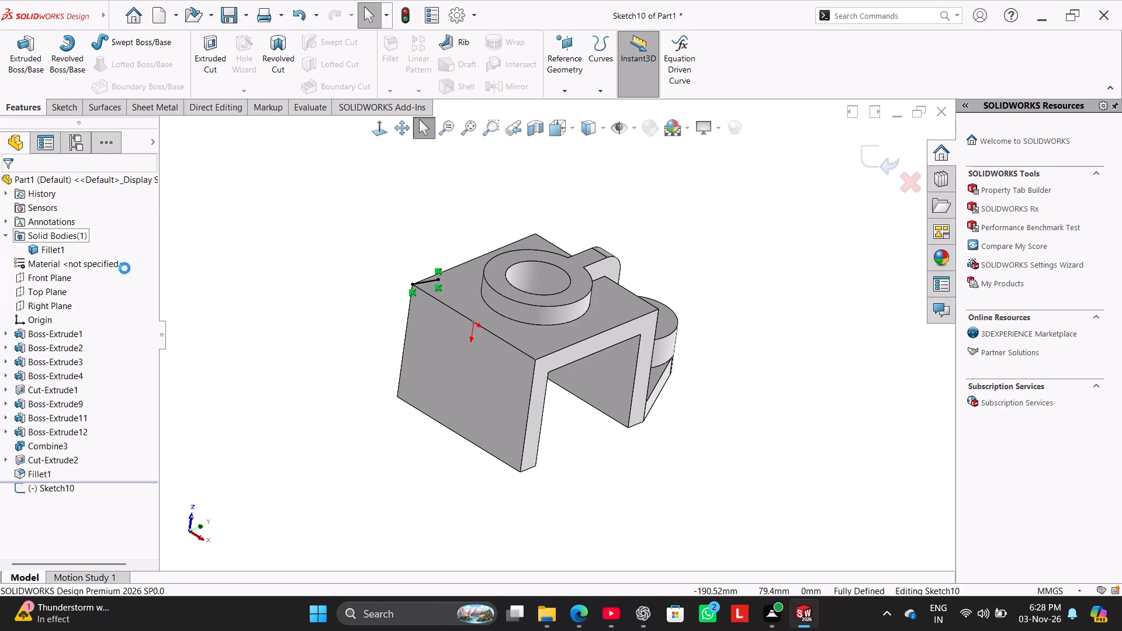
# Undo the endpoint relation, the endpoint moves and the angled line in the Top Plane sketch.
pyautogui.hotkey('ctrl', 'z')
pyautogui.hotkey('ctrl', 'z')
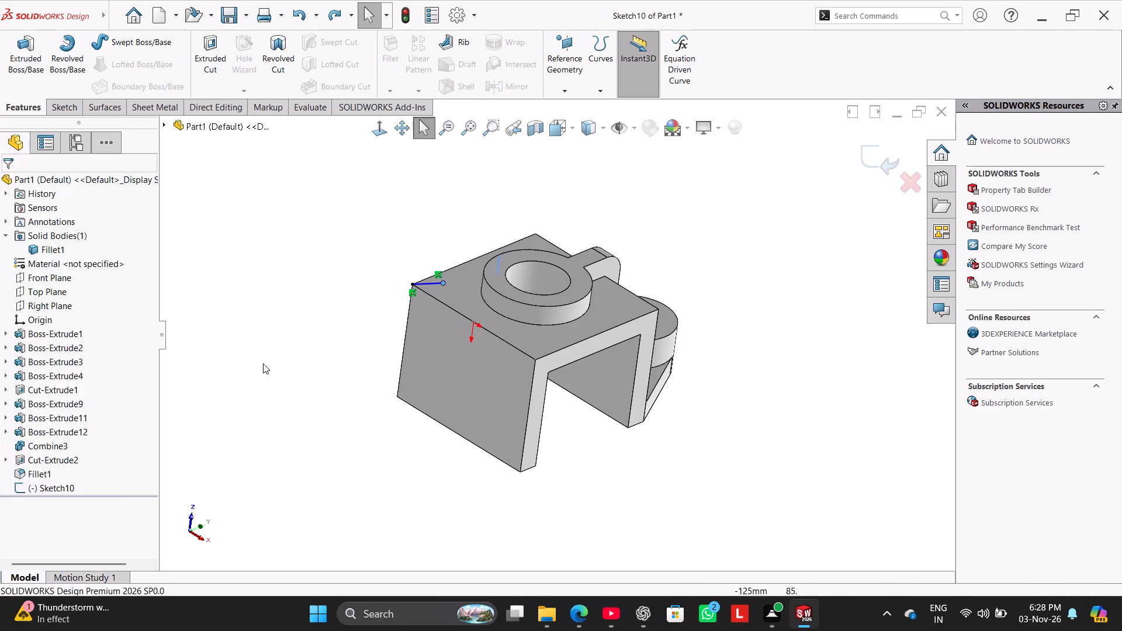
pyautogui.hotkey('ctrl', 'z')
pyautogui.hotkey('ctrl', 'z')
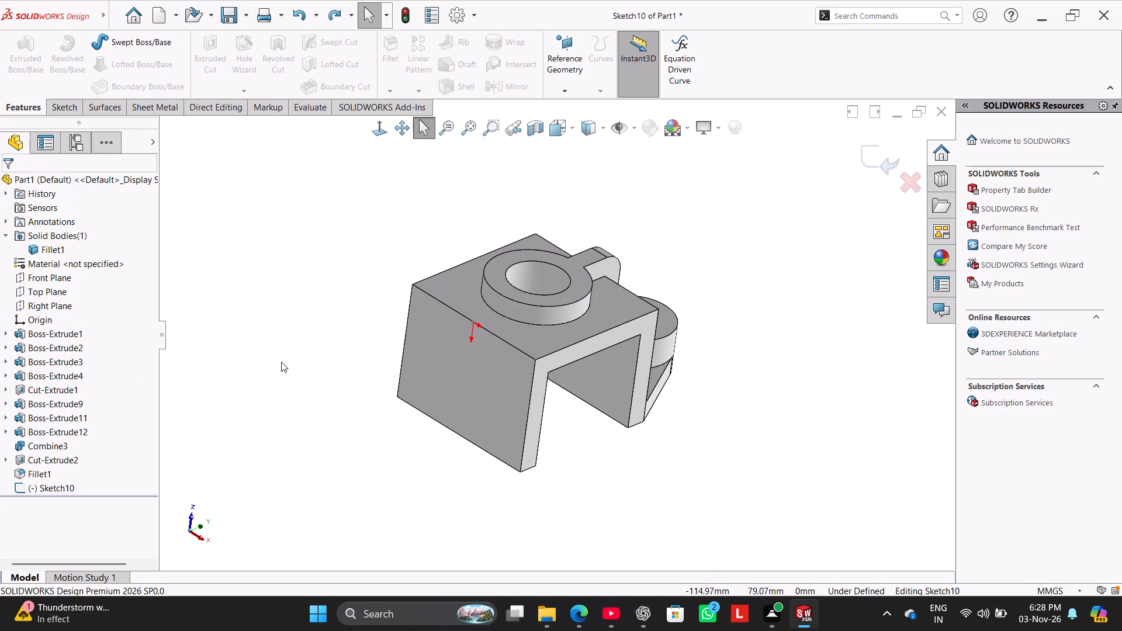
# Examine the front ring, connecting web and upper boss of the bracket from several angles.
pyautogui.click(264, 372)
pyautogui.moveTo(264, 365); pyautogui.dragTo(276, 381, button='middle')
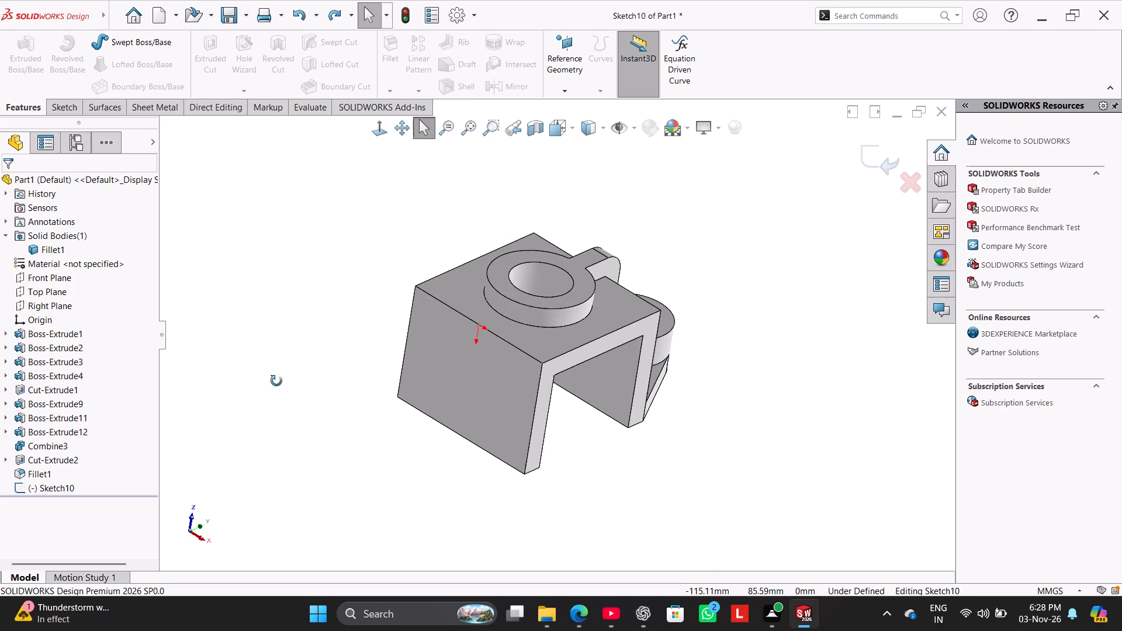
pyautogui.moveTo(276, 381); pyautogui.dragTo(276, 384, button='middle')
pyautogui.click(274, 377)
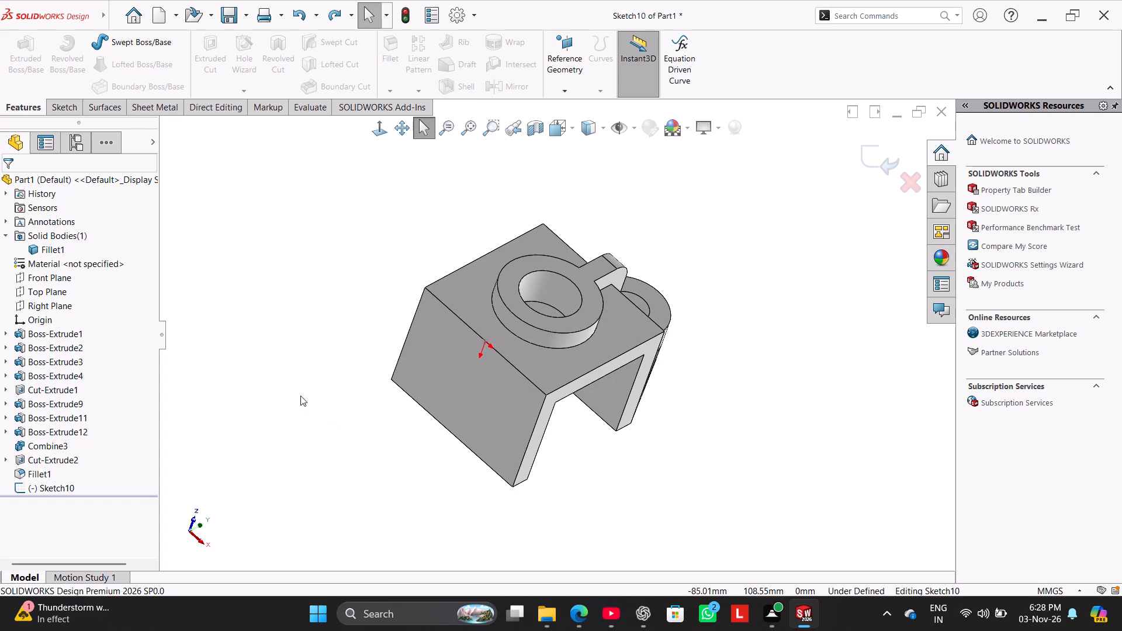
pyautogui.moveTo(570, 414); pyautogui.dragTo(526, 495, button='middle')
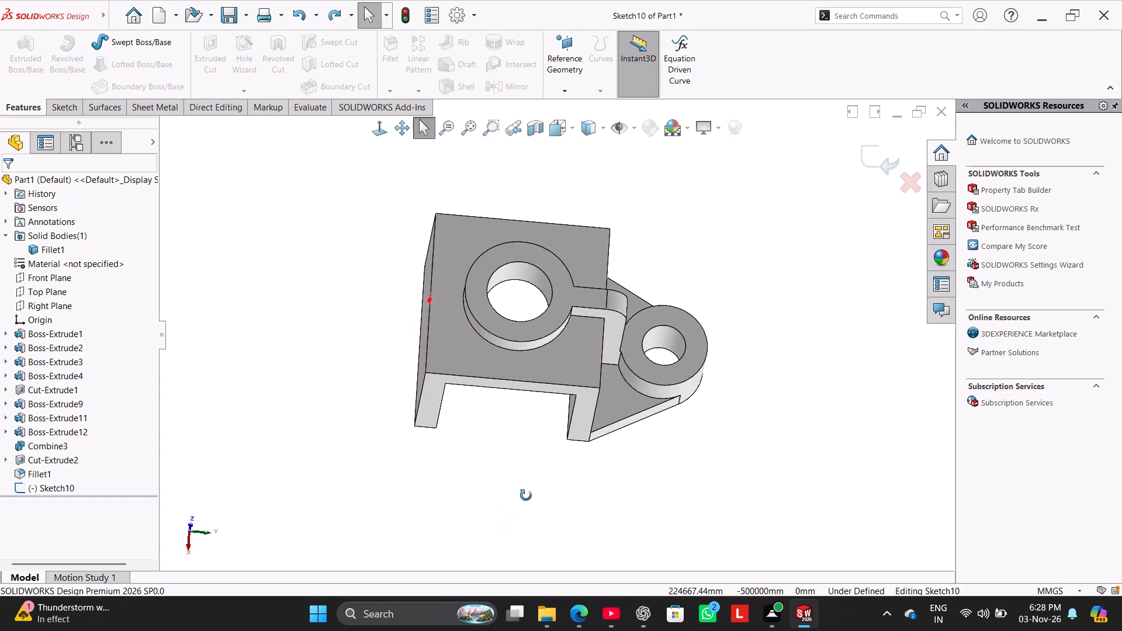
pyautogui.moveTo(526, 495); pyautogui.dragTo(535, 427, button='middle')
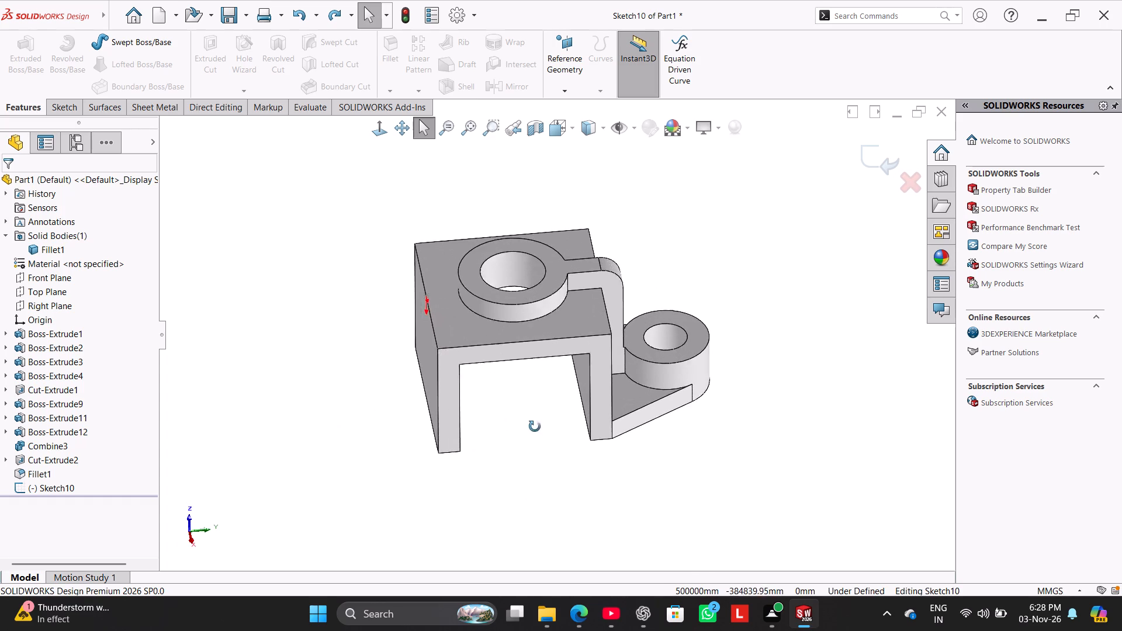
pyautogui.moveTo(535, 427); pyautogui.dragTo(542, 469, button='middle')
pyautogui.click(542, 469)
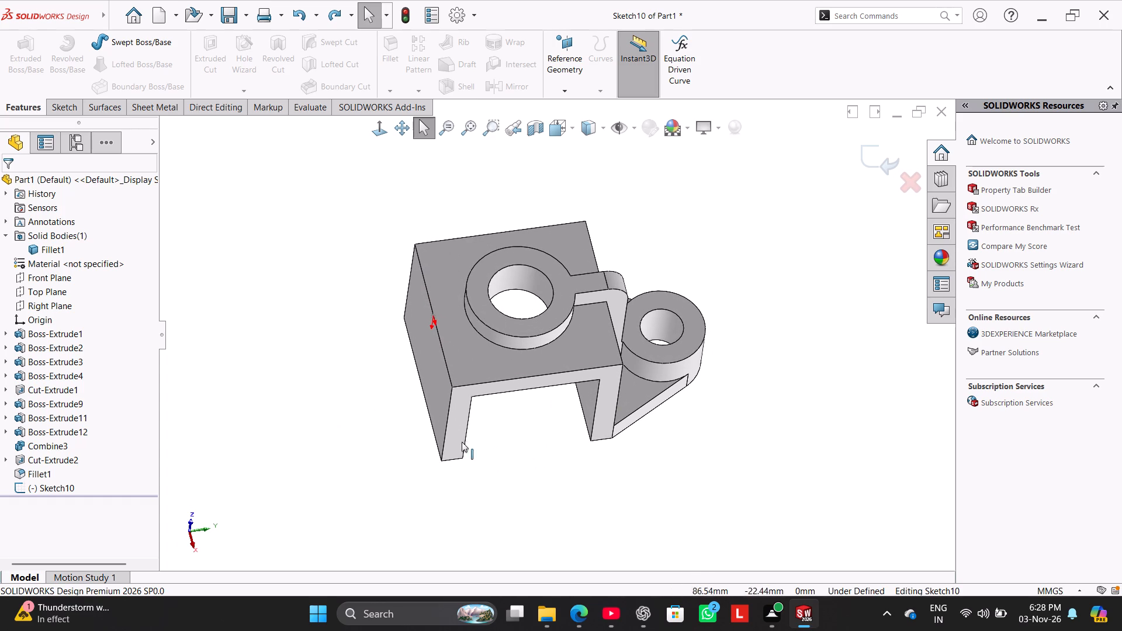
# Expand Boss-Extrude1 and check the options available for its base sketch, Sketch1.
pyautogui.rightClick(65, 334)
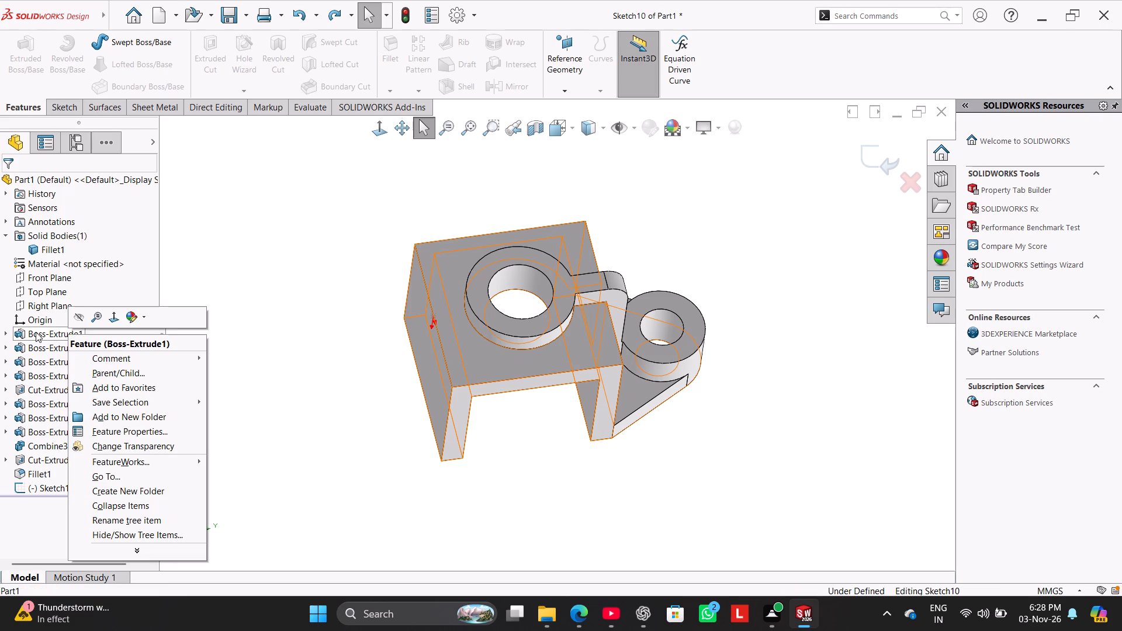
pyautogui.click(36, 332)
pyautogui.click(4, 330)
pyautogui.rightClick(43, 351)
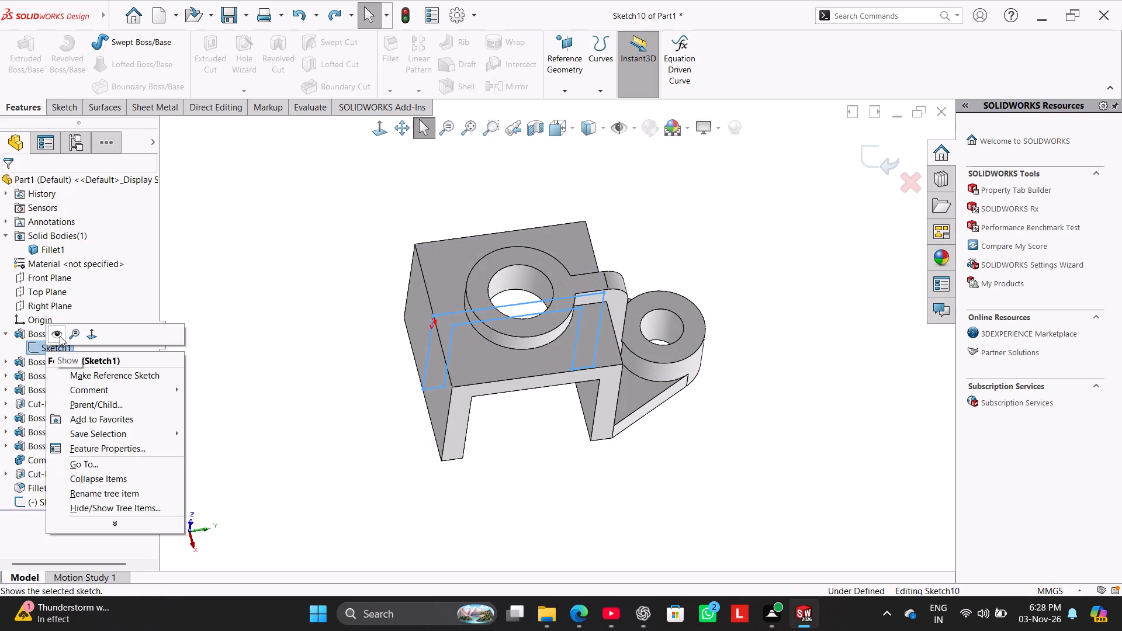
# Exit the empty sketch on the Top Plane.
pyautogui.click(100, 293)
pyautogui.click(63, 107)
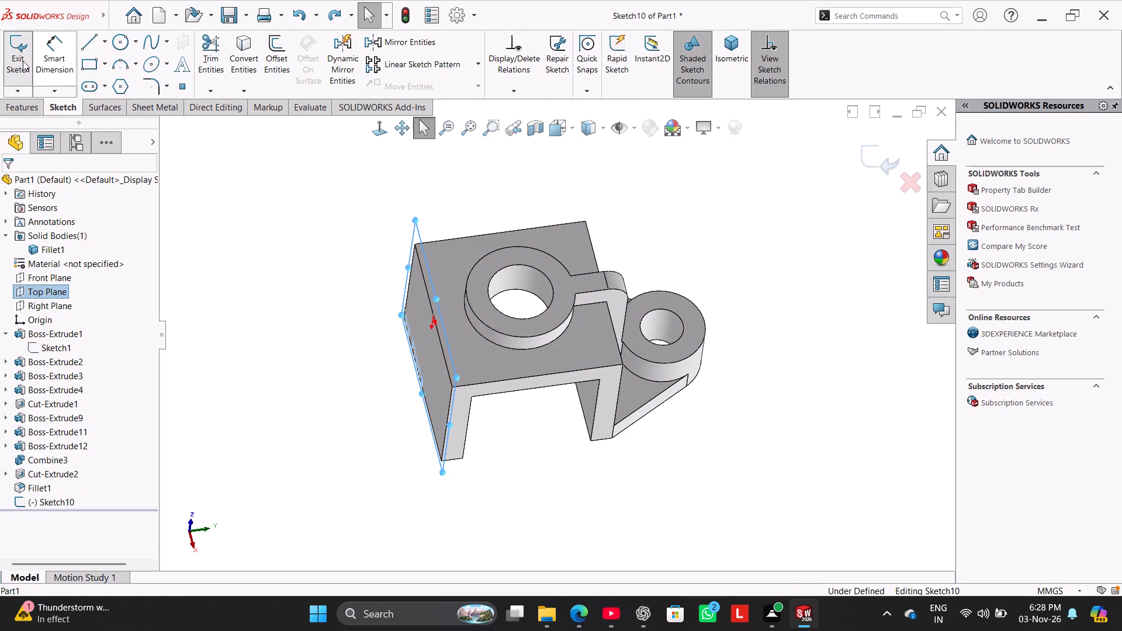
pyautogui.click(19, 57)
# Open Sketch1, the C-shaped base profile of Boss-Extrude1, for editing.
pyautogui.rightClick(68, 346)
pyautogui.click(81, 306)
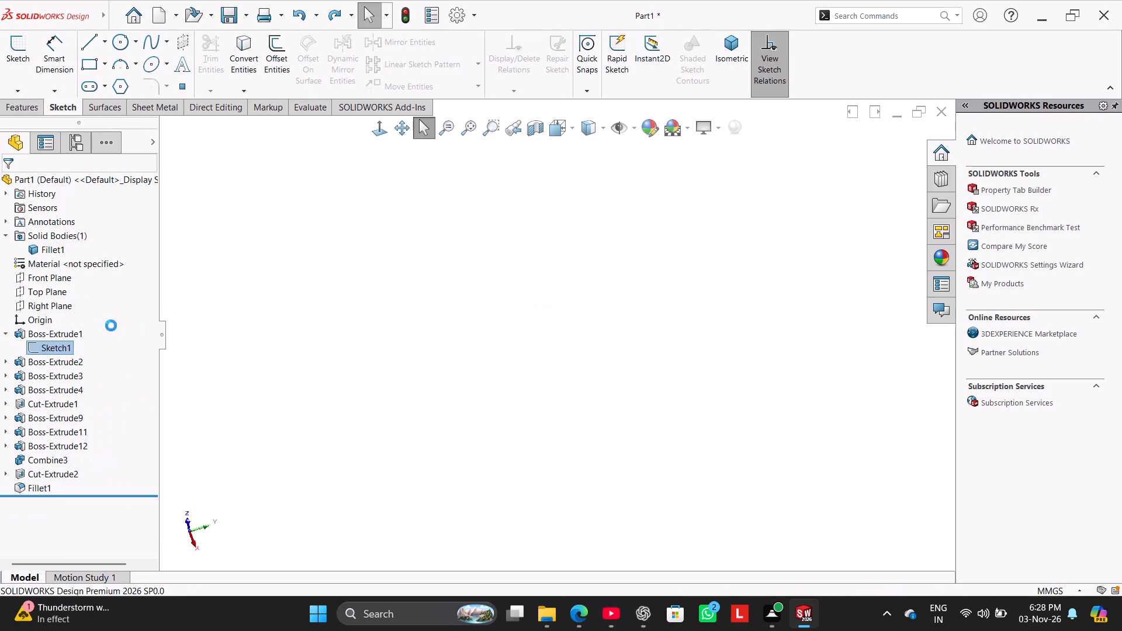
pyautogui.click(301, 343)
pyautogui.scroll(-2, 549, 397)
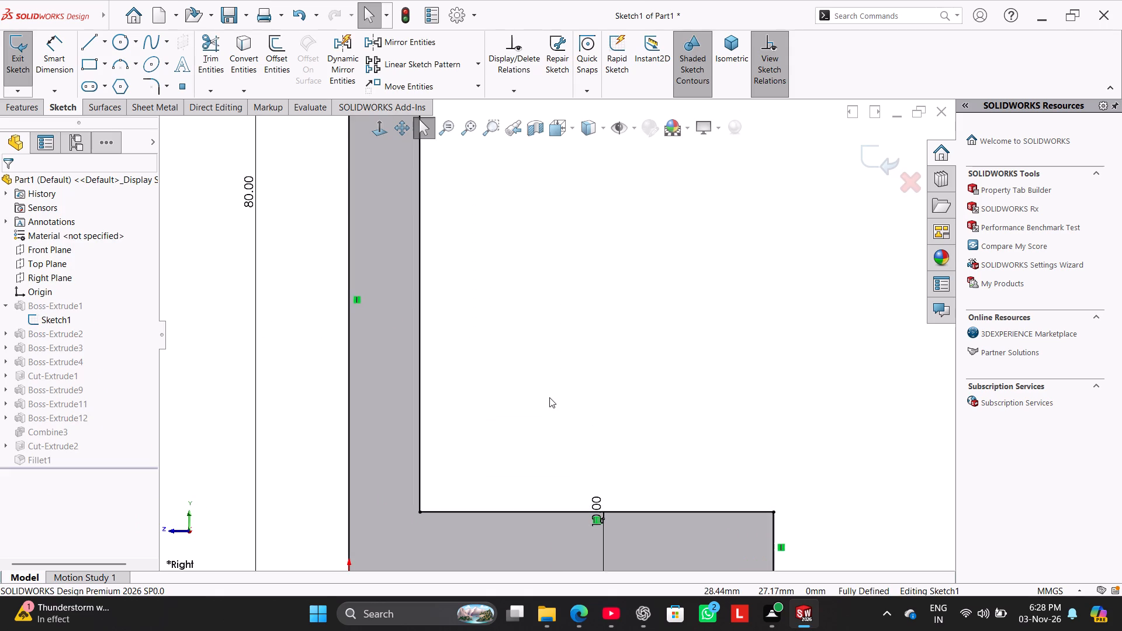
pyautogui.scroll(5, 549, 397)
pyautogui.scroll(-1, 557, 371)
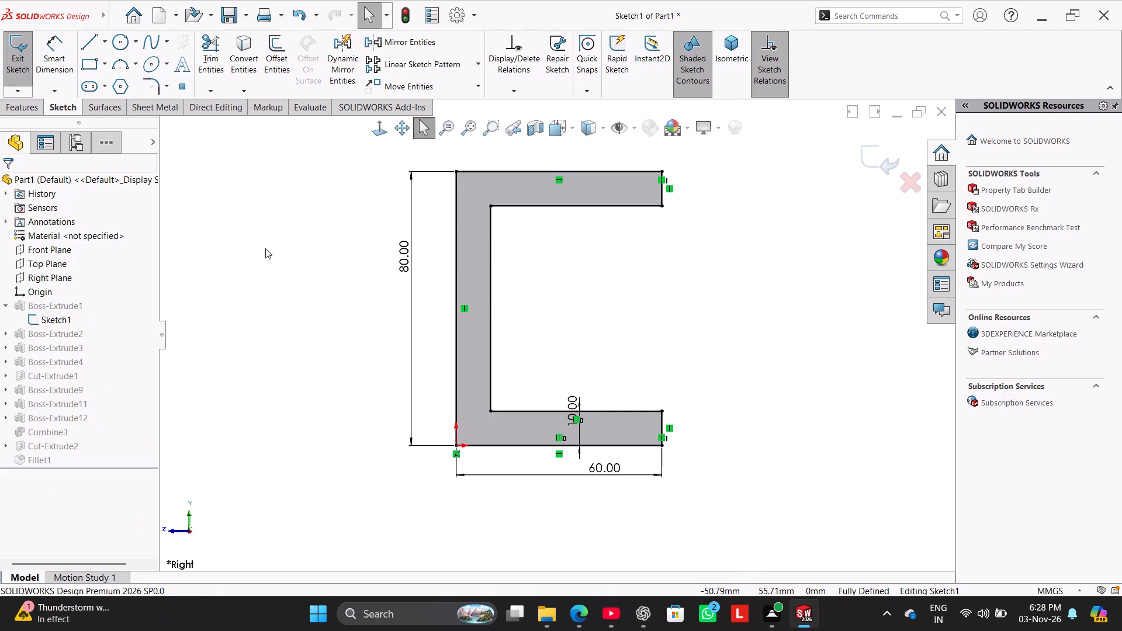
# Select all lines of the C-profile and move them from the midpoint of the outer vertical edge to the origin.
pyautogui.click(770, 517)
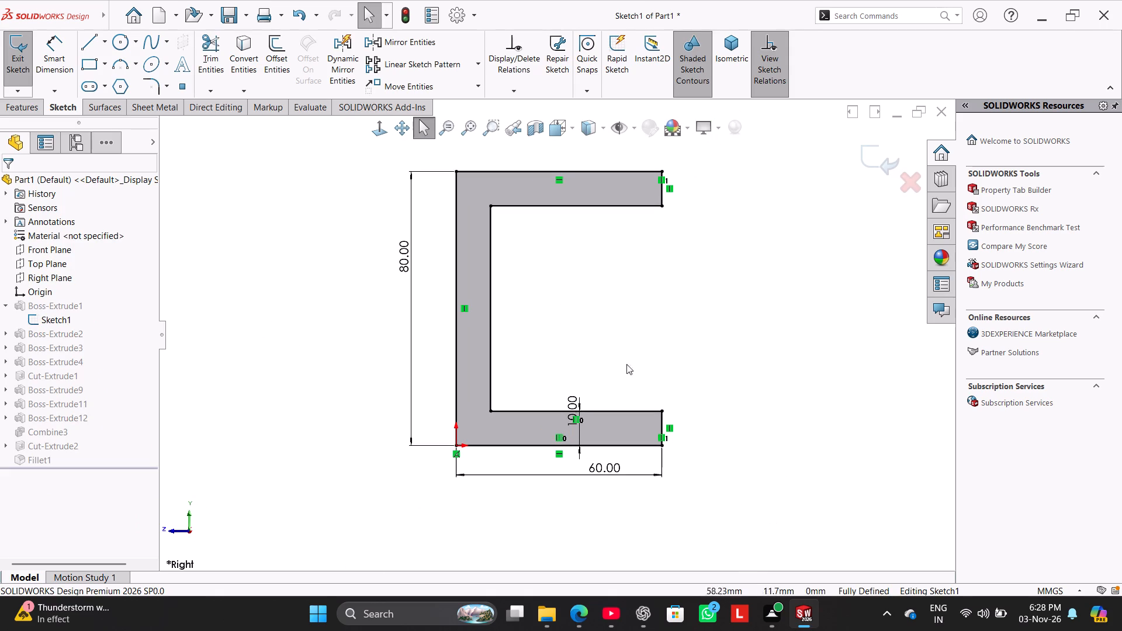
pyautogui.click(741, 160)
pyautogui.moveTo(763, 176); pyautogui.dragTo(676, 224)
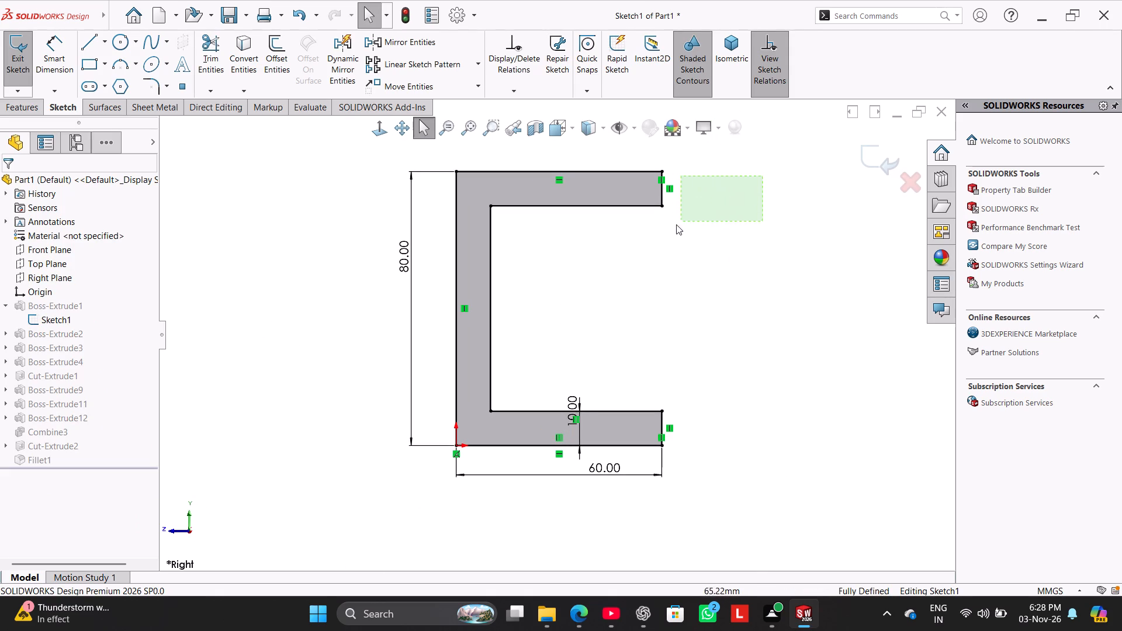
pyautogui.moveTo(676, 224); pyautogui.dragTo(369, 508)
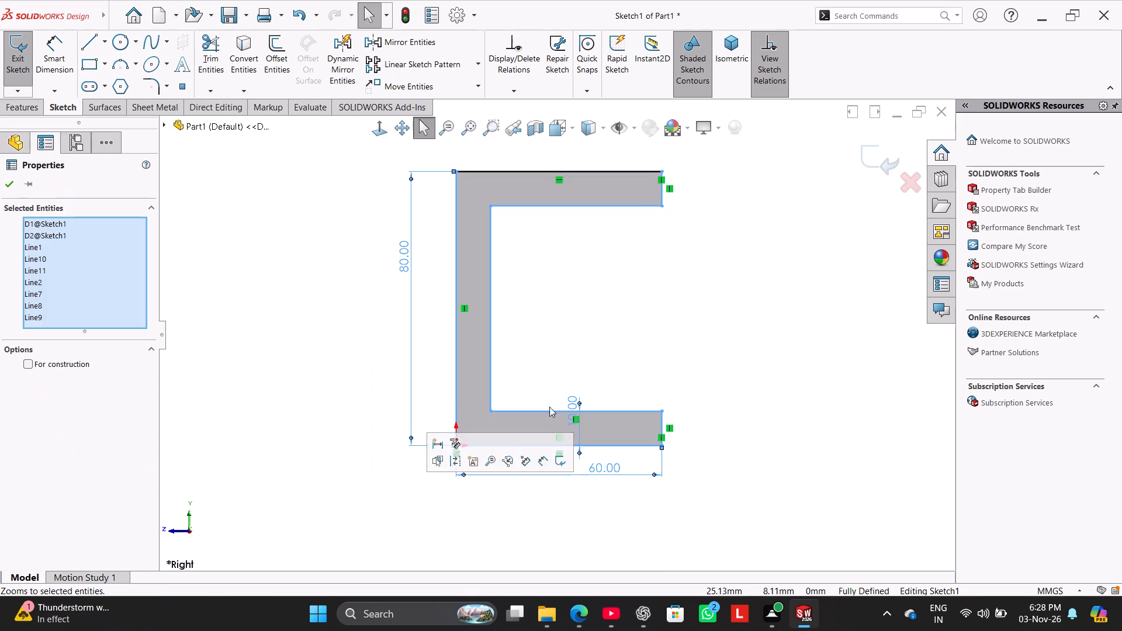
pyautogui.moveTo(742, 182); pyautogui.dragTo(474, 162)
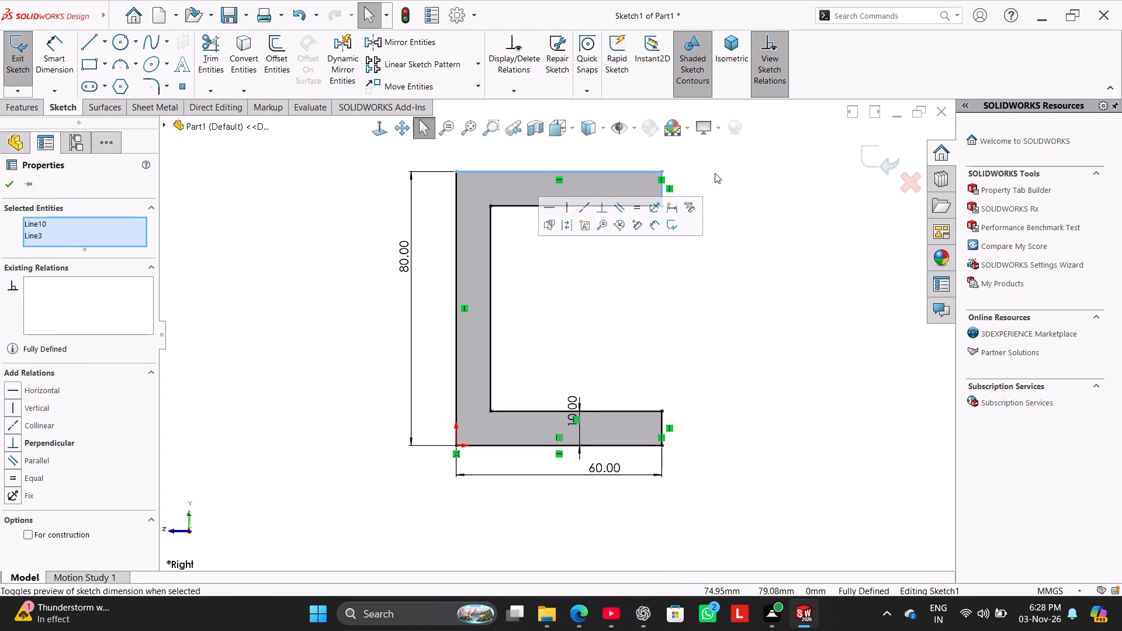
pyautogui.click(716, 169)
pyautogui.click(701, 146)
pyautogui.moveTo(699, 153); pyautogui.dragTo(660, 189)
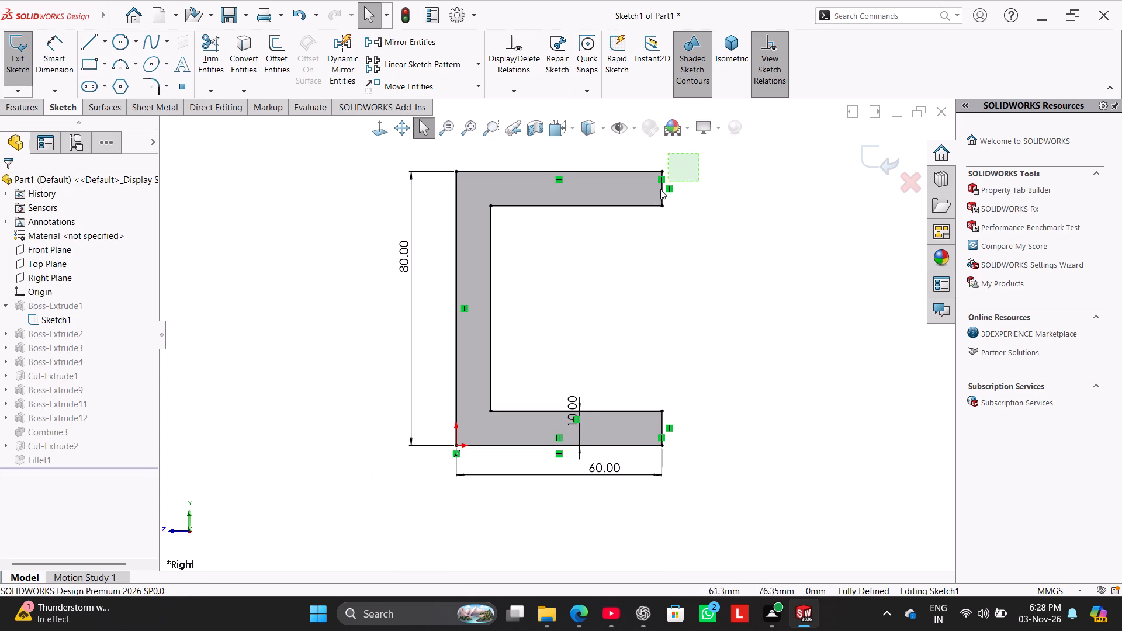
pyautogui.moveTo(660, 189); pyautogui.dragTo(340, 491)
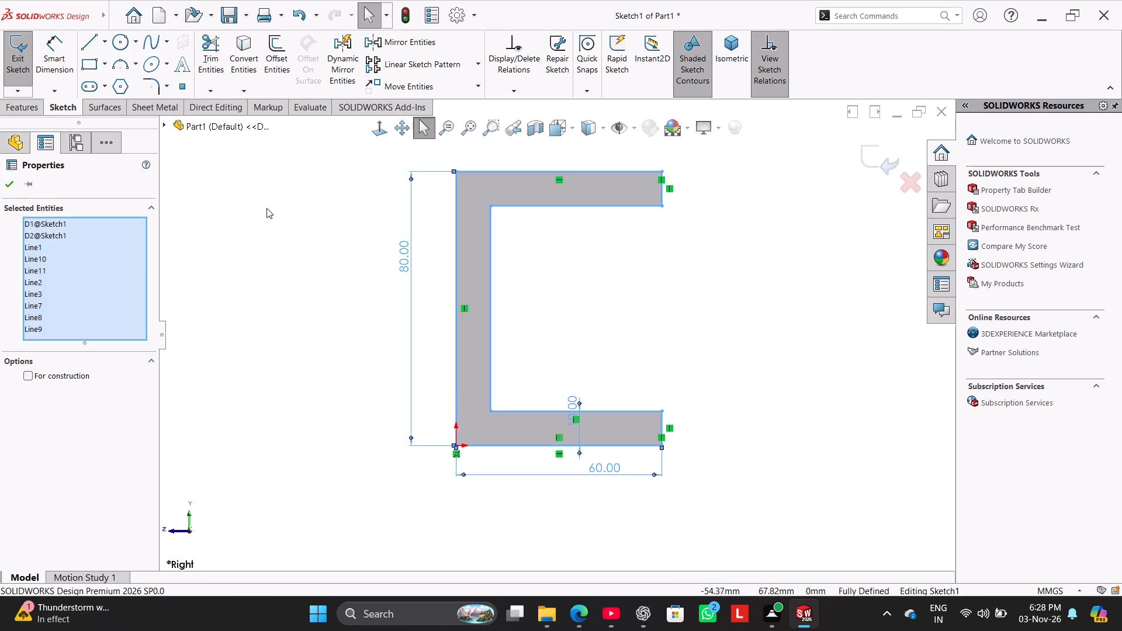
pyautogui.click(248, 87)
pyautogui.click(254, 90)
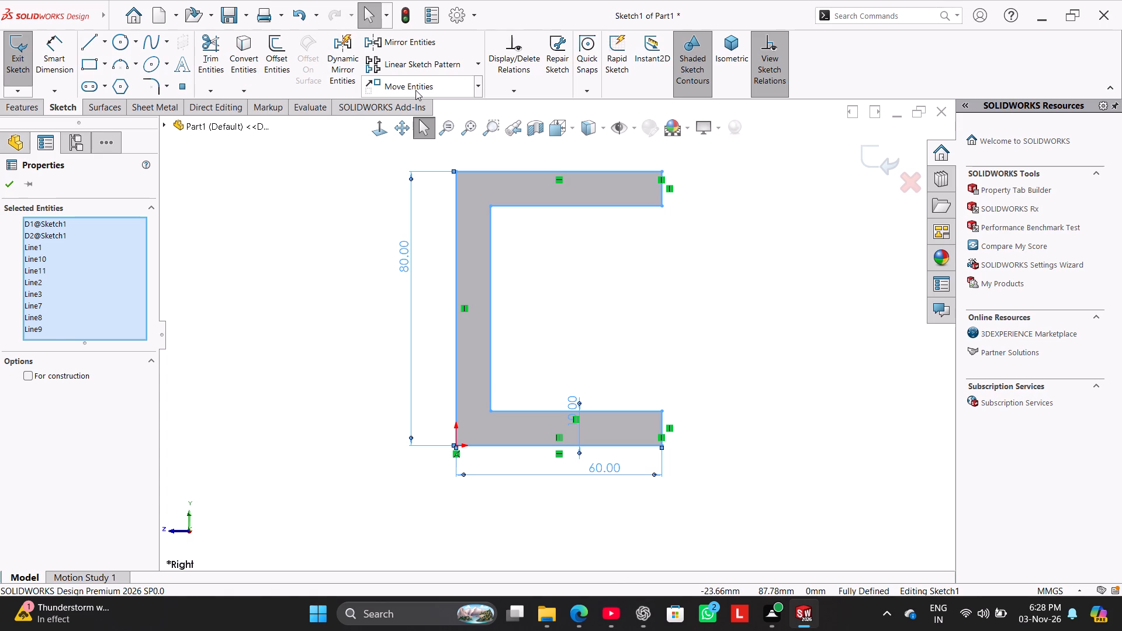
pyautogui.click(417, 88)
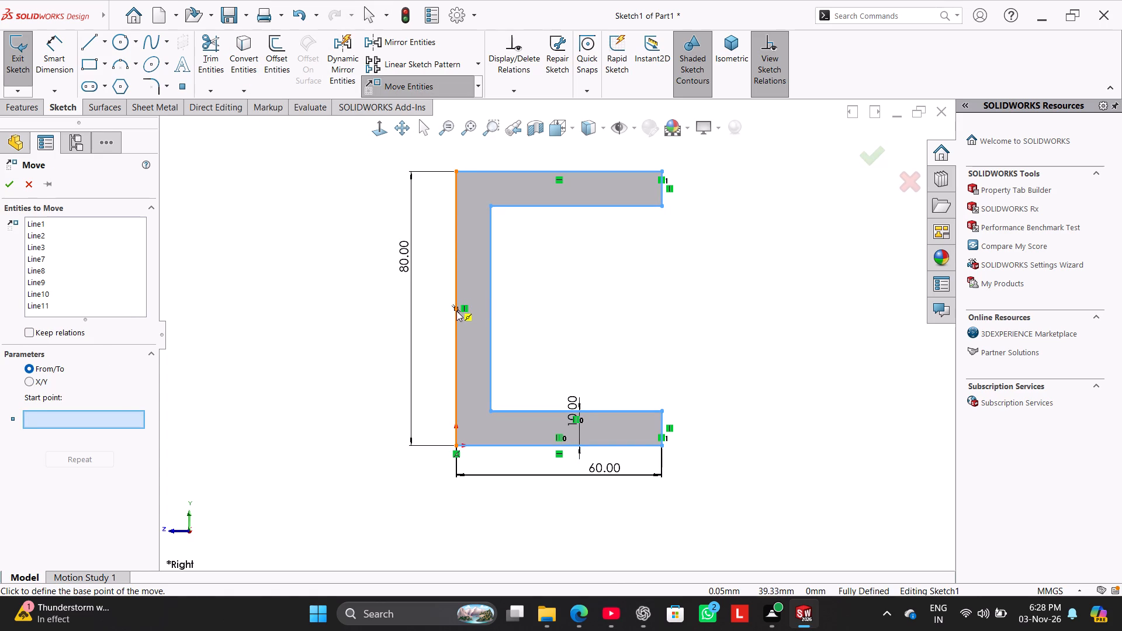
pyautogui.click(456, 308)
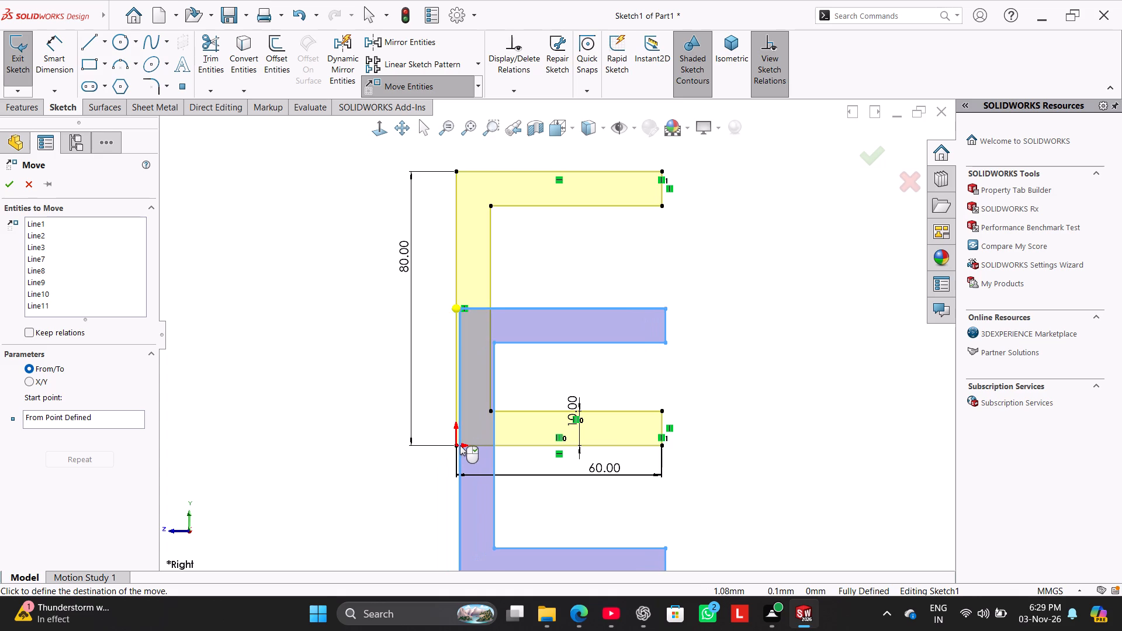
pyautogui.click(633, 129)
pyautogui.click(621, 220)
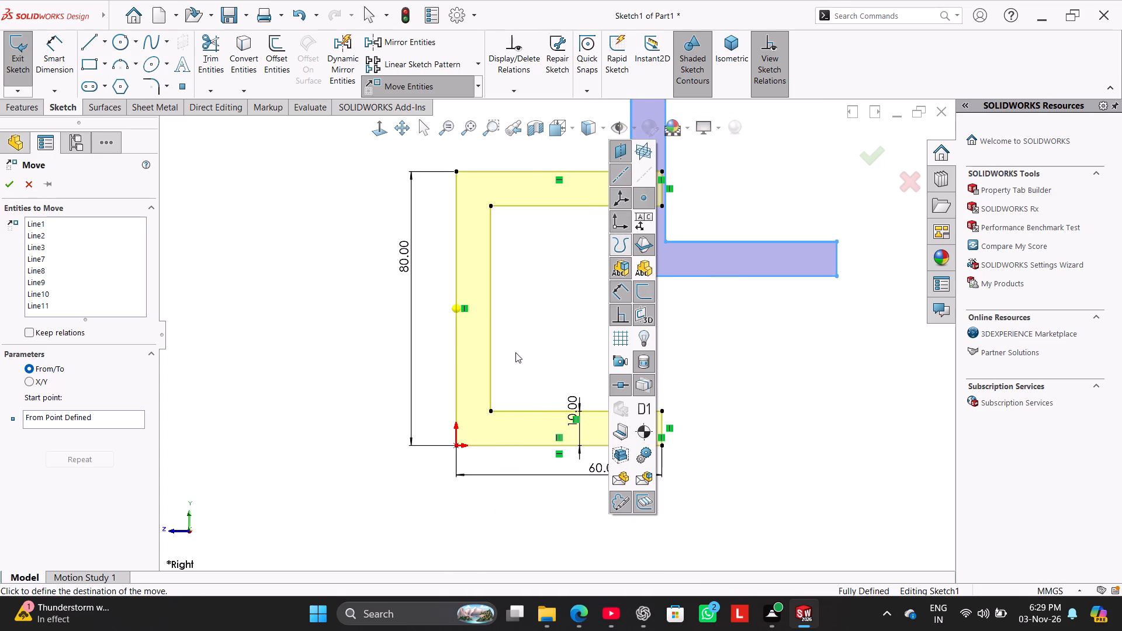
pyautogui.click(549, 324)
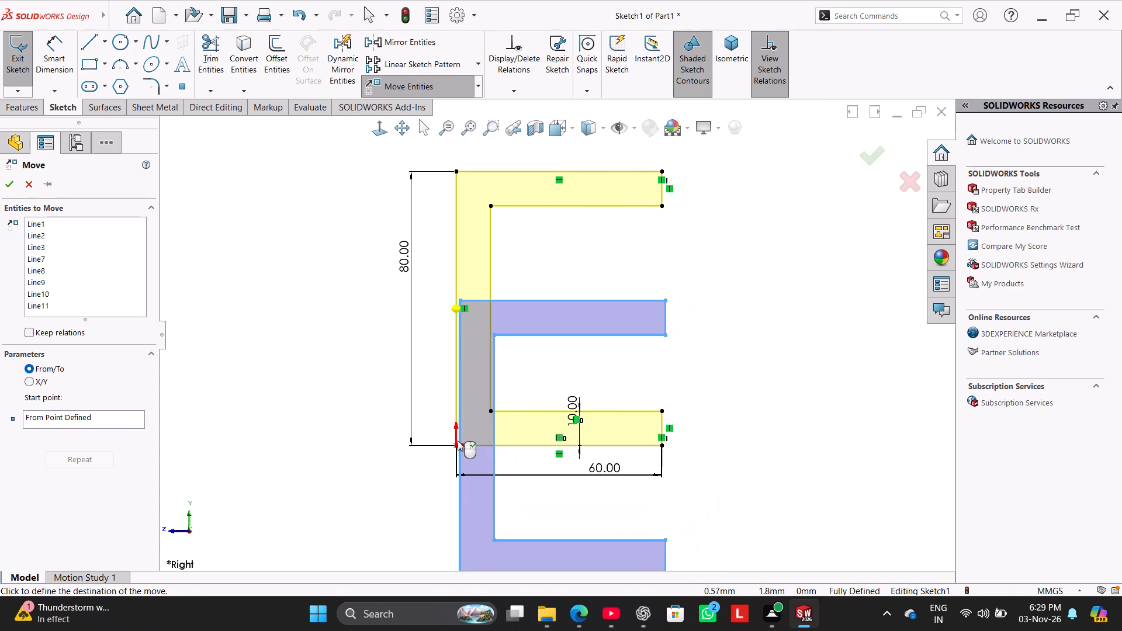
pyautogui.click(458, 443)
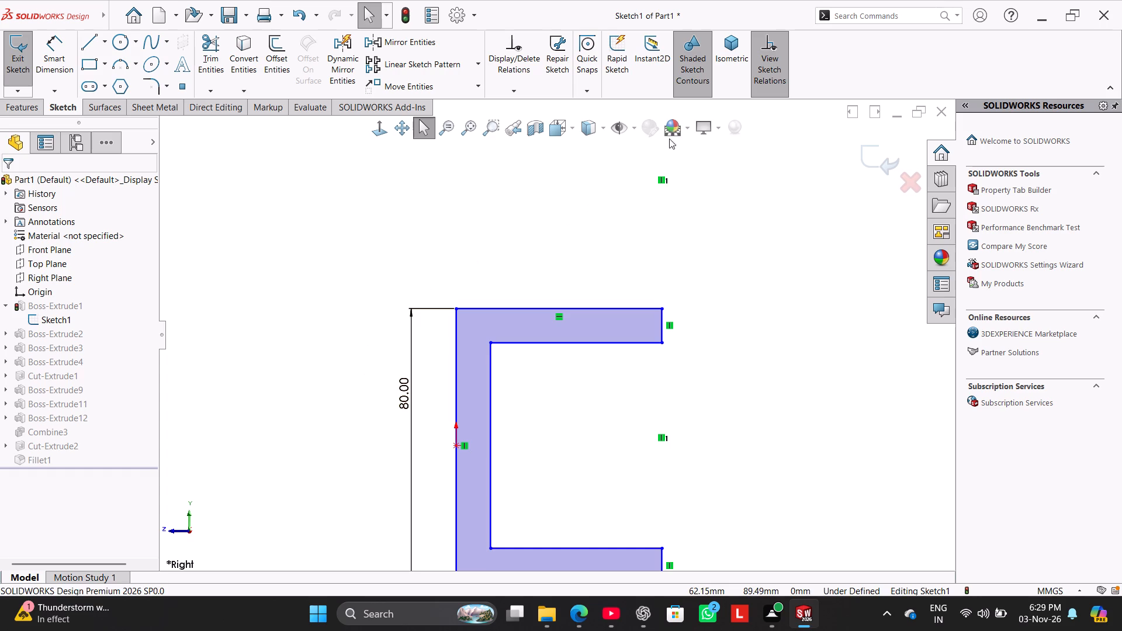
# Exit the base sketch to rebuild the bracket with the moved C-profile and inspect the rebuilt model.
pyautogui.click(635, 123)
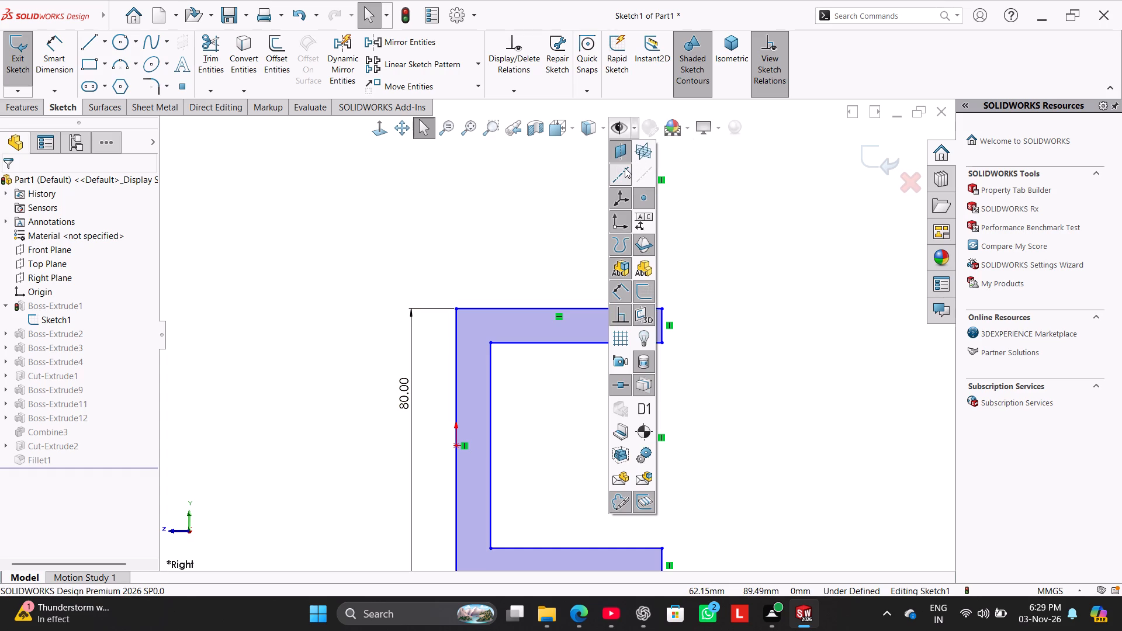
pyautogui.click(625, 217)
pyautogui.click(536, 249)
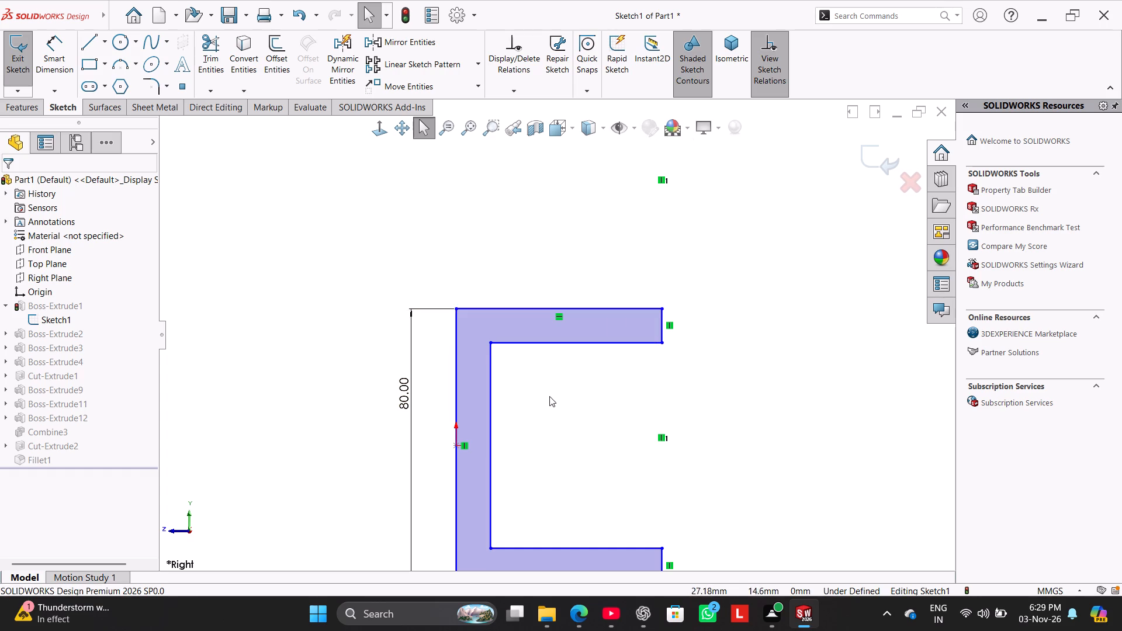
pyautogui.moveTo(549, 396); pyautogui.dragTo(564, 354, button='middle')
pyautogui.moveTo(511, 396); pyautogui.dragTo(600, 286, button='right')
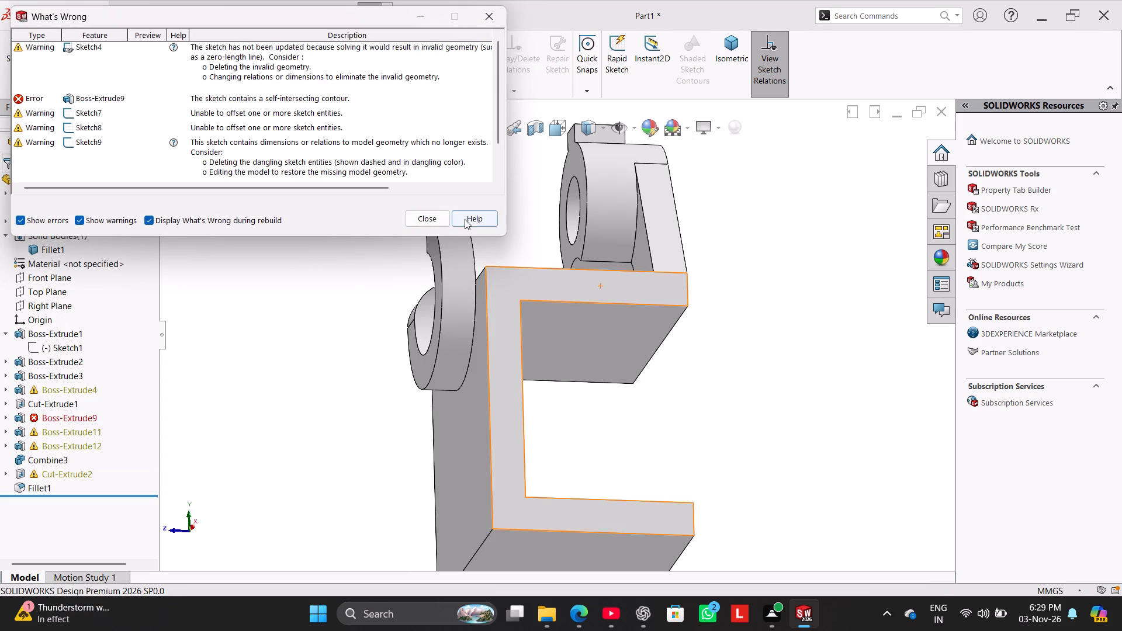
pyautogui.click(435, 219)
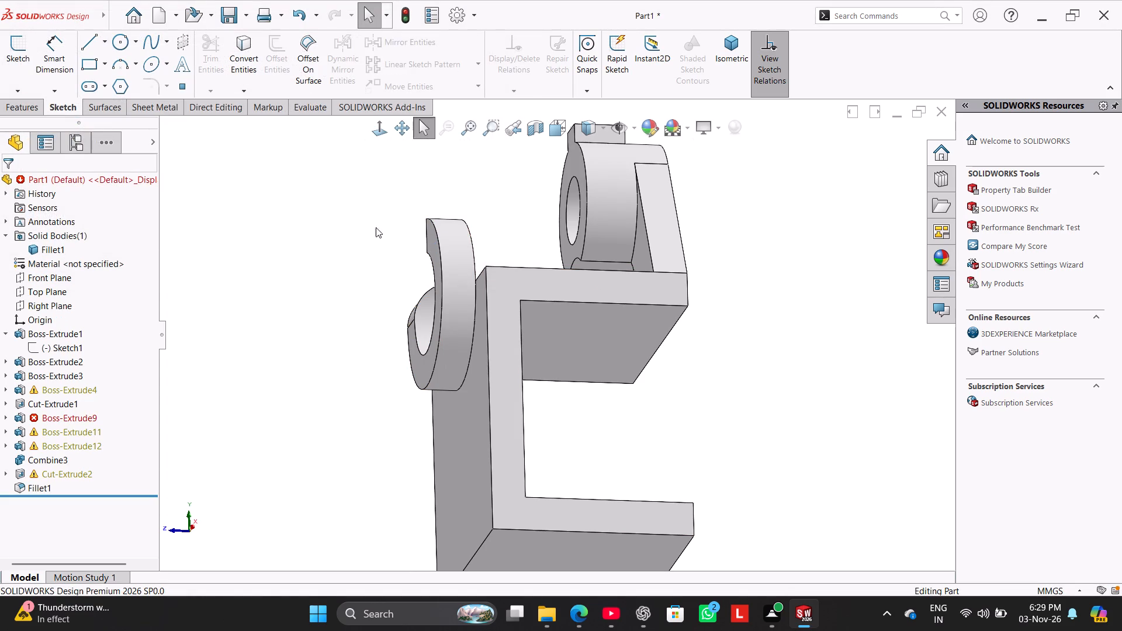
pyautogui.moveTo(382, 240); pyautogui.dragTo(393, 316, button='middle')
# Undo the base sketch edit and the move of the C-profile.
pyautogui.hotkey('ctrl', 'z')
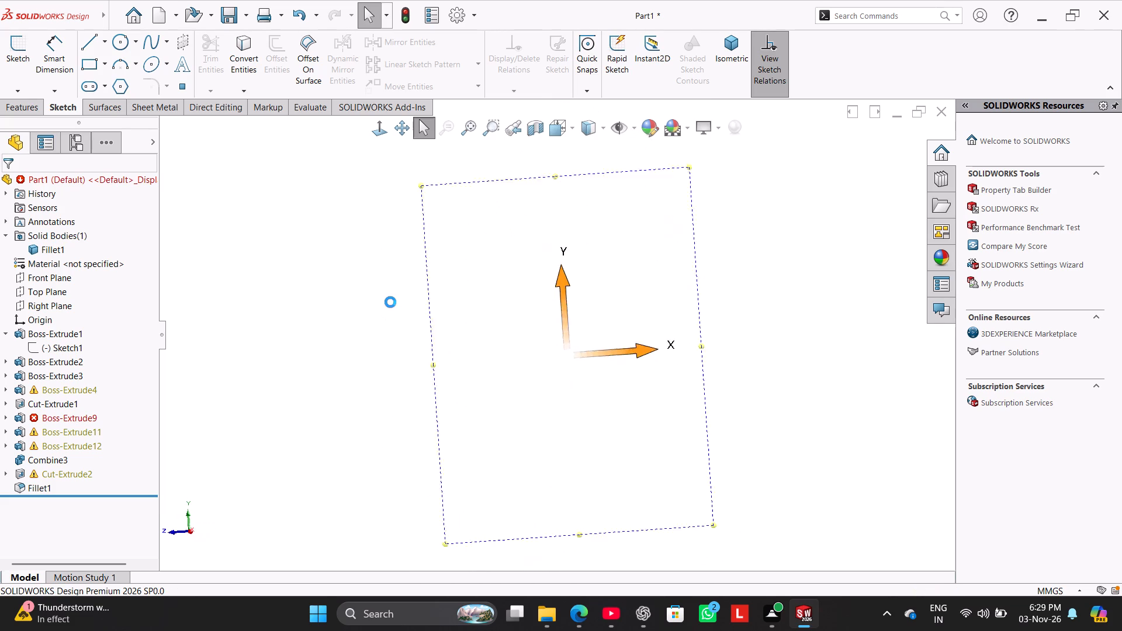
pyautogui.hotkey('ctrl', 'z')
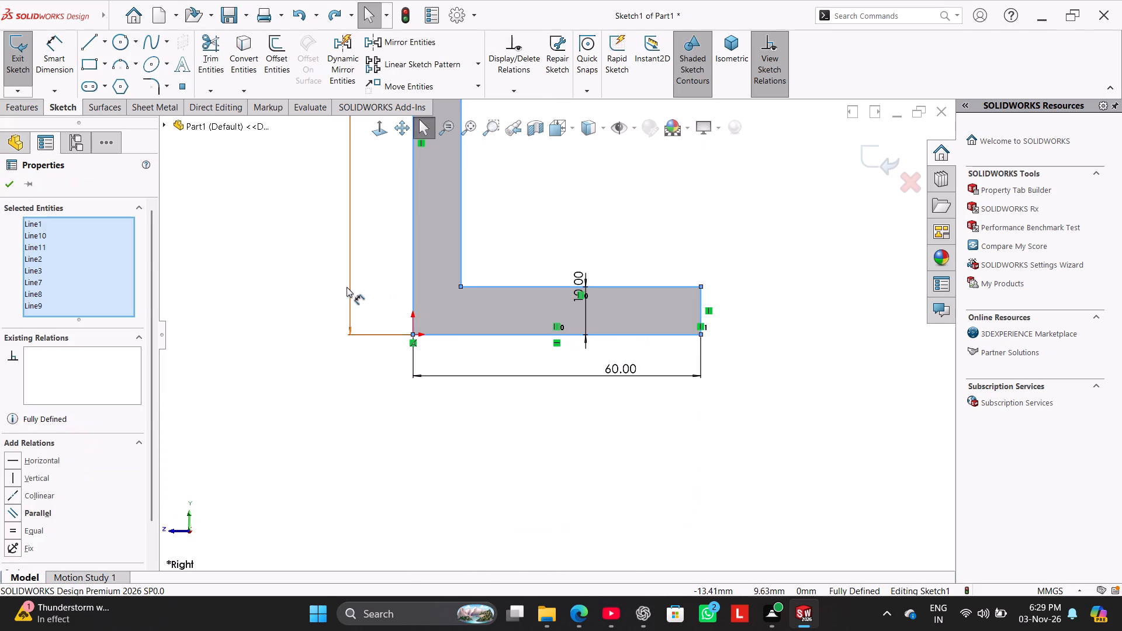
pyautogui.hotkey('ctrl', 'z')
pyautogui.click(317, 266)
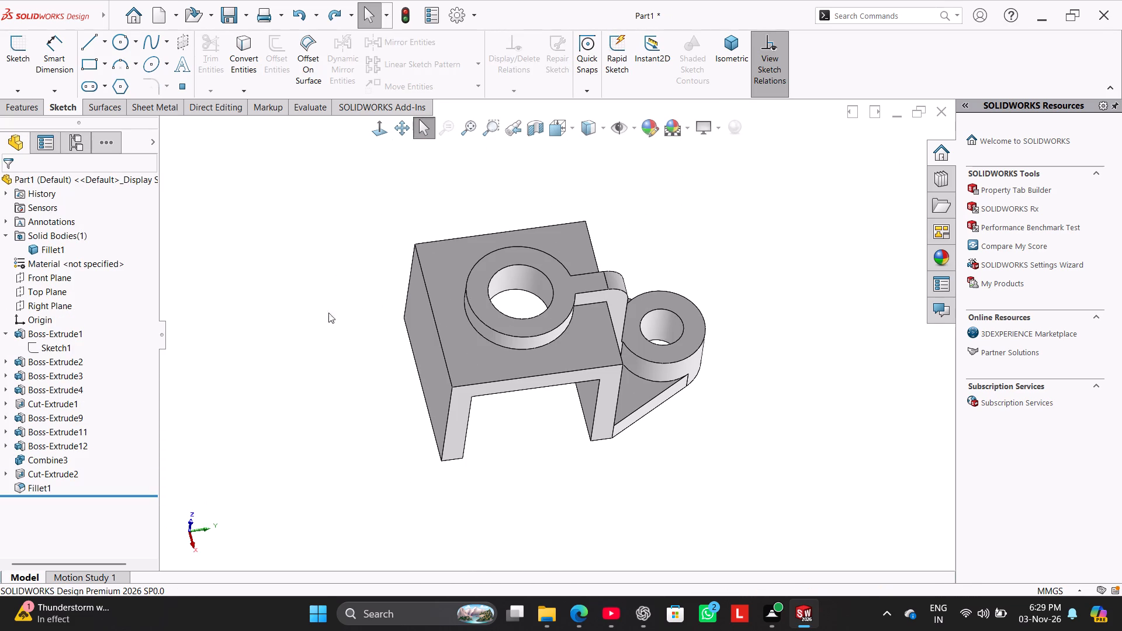
# Create a reference plane midway between the two opposite outer faces of the C-shaped bracket's arms.
pyautogui.moveTo(338, 337); pyautogui.dragTo(308, 249, button='middle')
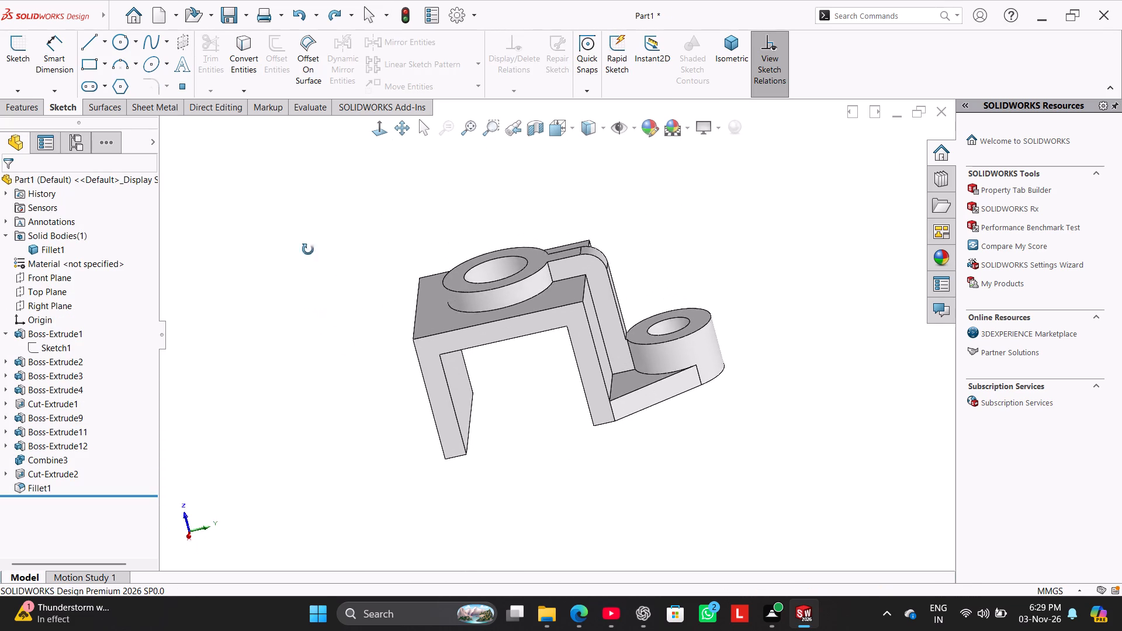
pyautogui.moveTo(308, 249); pyautogui.dragTo(345, 370, button='middle')
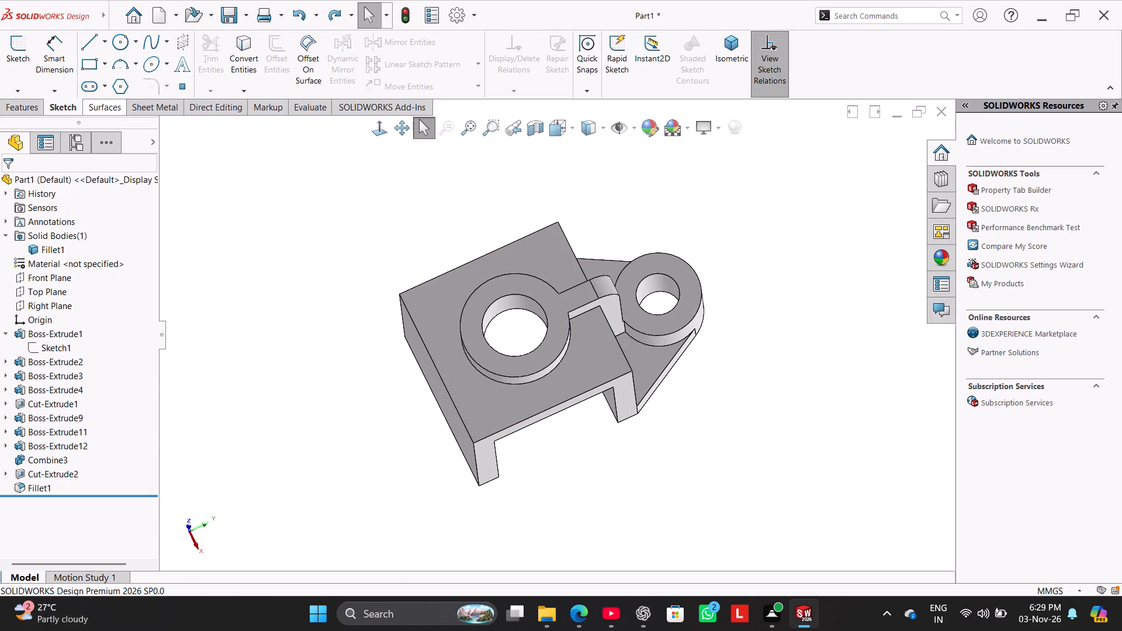
pyautogui.click(33, 115)
pyautogui.click(576, 94)
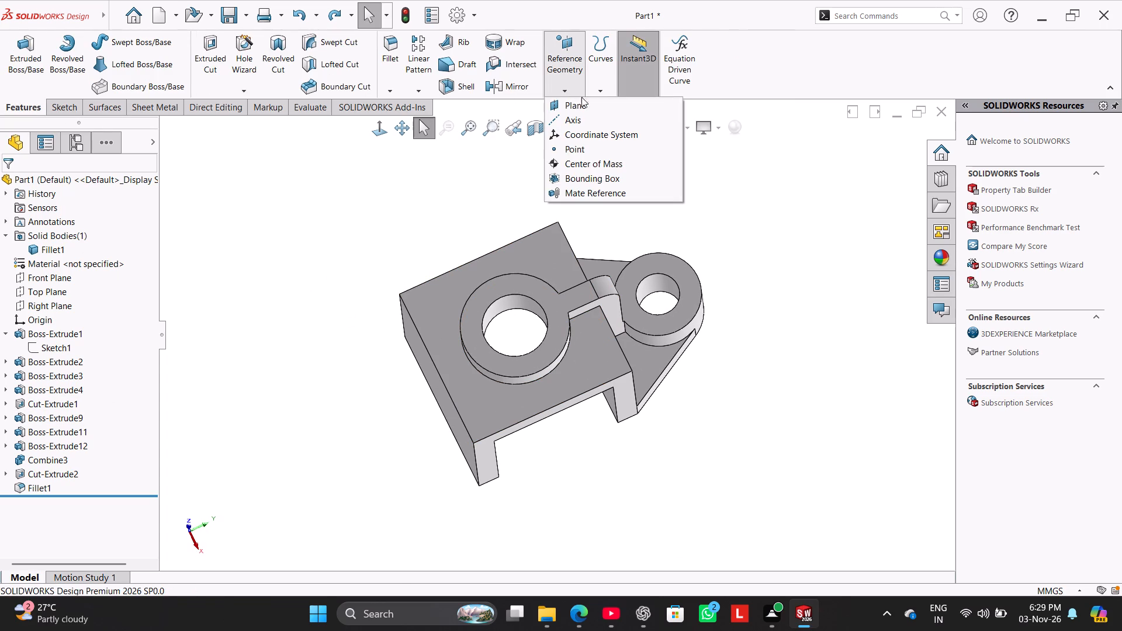
pyautogui.click(590, 104)
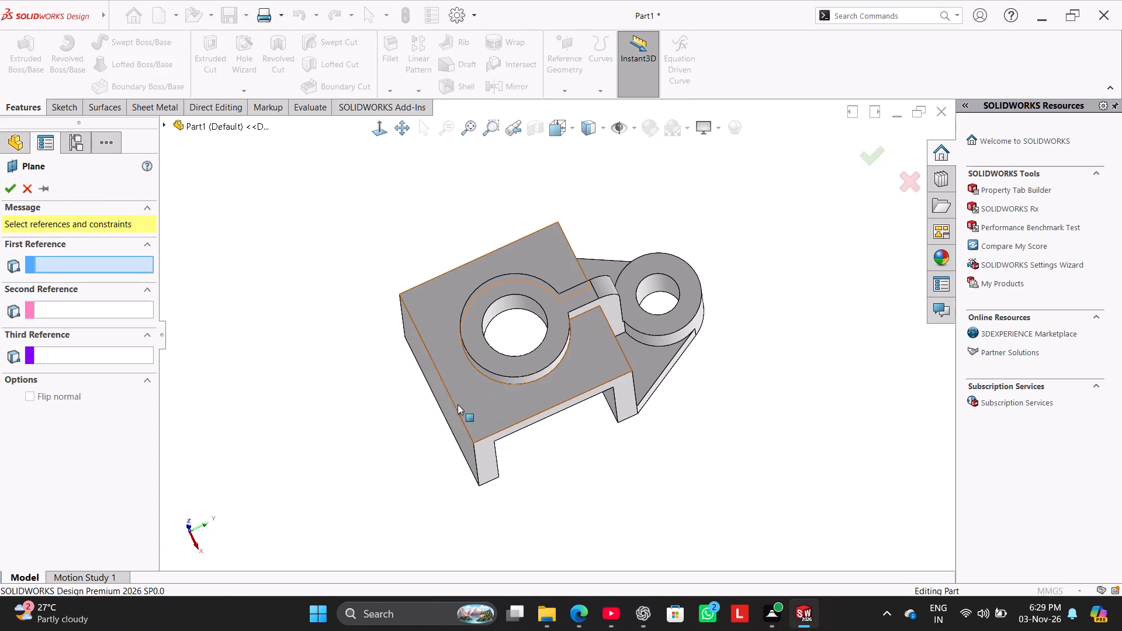
pyautogui.moveTo(428, 395); pyautogui.dragTo(482, 328, button='middle')
pyautogui.click(476, 346)
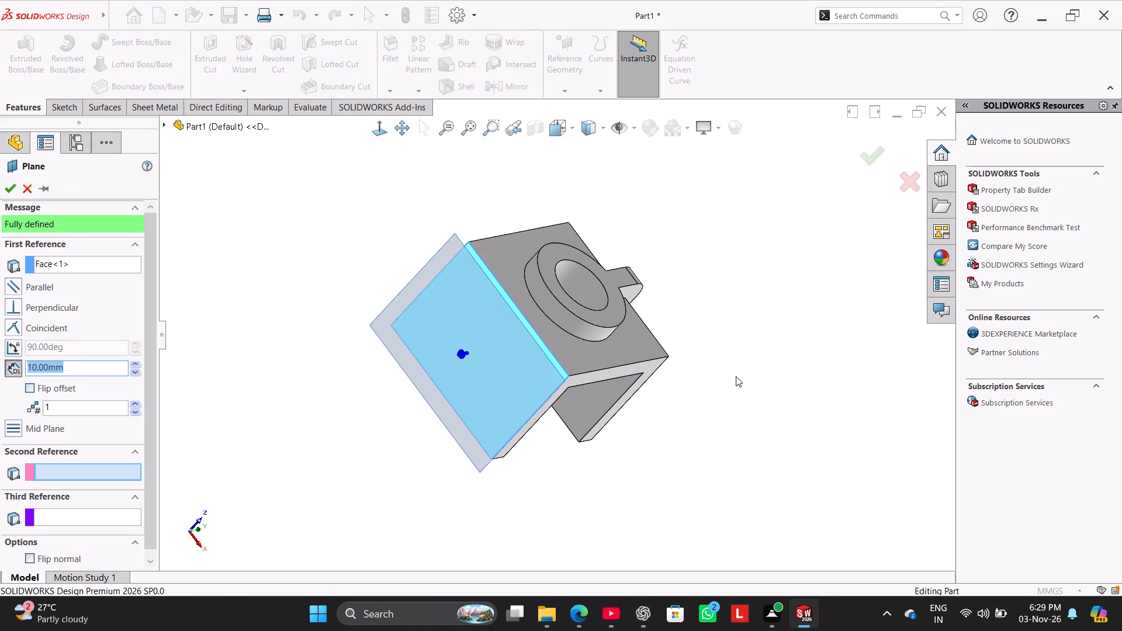
pyautogui.moveTo(736, 376); pyautogui.dragTo(593, 420, button='middle')
pyautogui.click(568, 379)
pyautogui.moveTo(400, 407); pyautogui.dragTo(474, 425, button='middle')
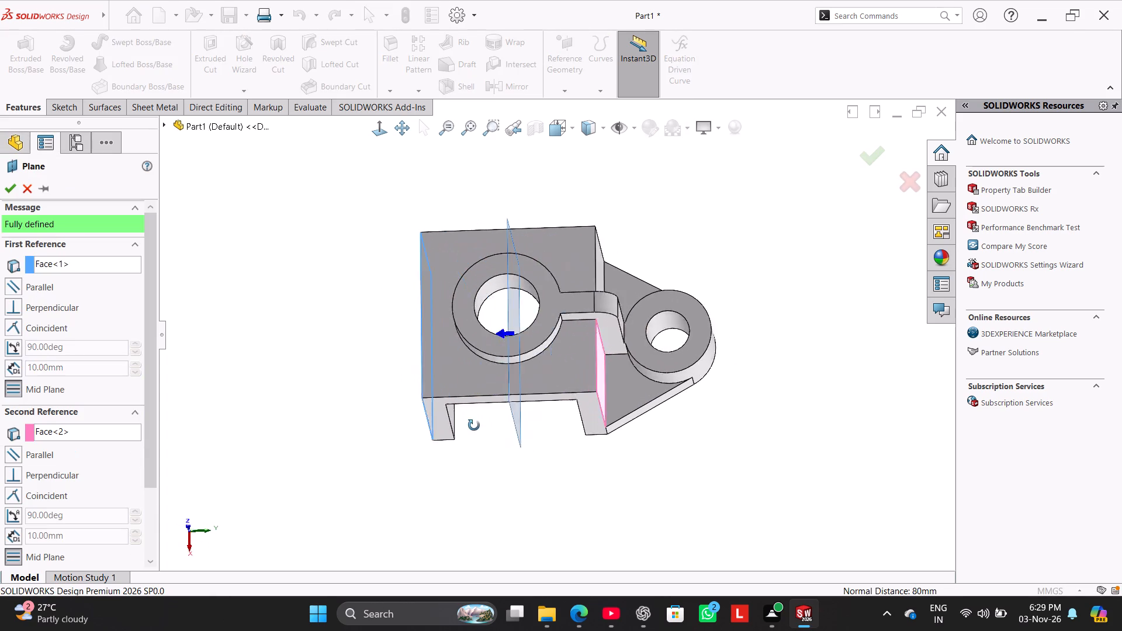
pyautogui.moveTo(474, 425); pyautogui.dragTo(481, 374, button='middle')
pyautogui.click(8, 188)
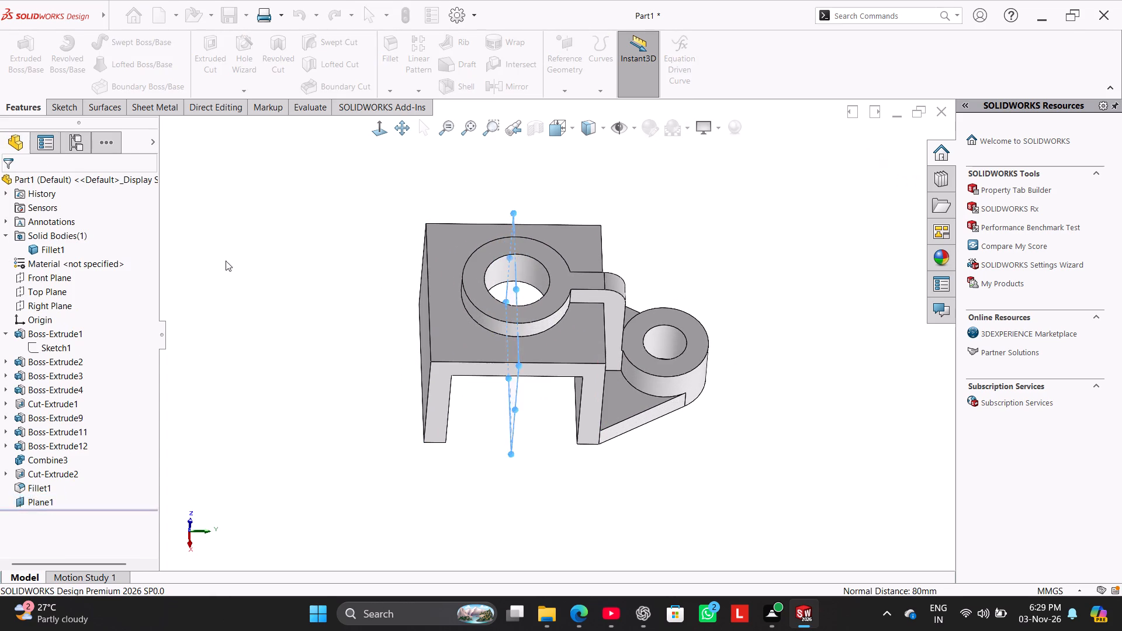
pyautogui.click(298, 261)
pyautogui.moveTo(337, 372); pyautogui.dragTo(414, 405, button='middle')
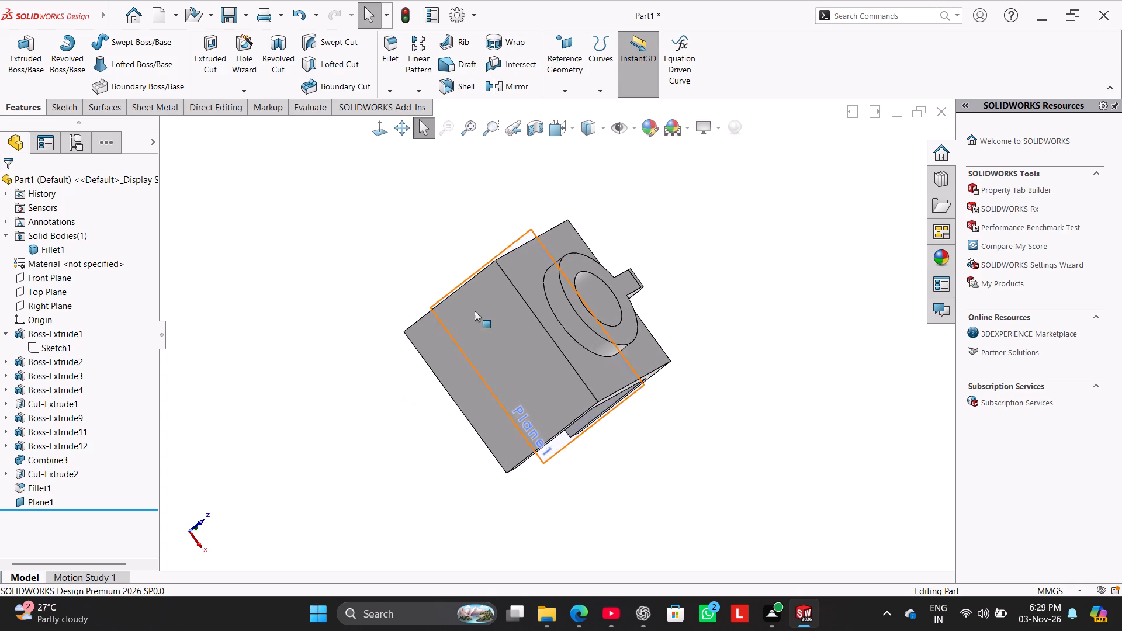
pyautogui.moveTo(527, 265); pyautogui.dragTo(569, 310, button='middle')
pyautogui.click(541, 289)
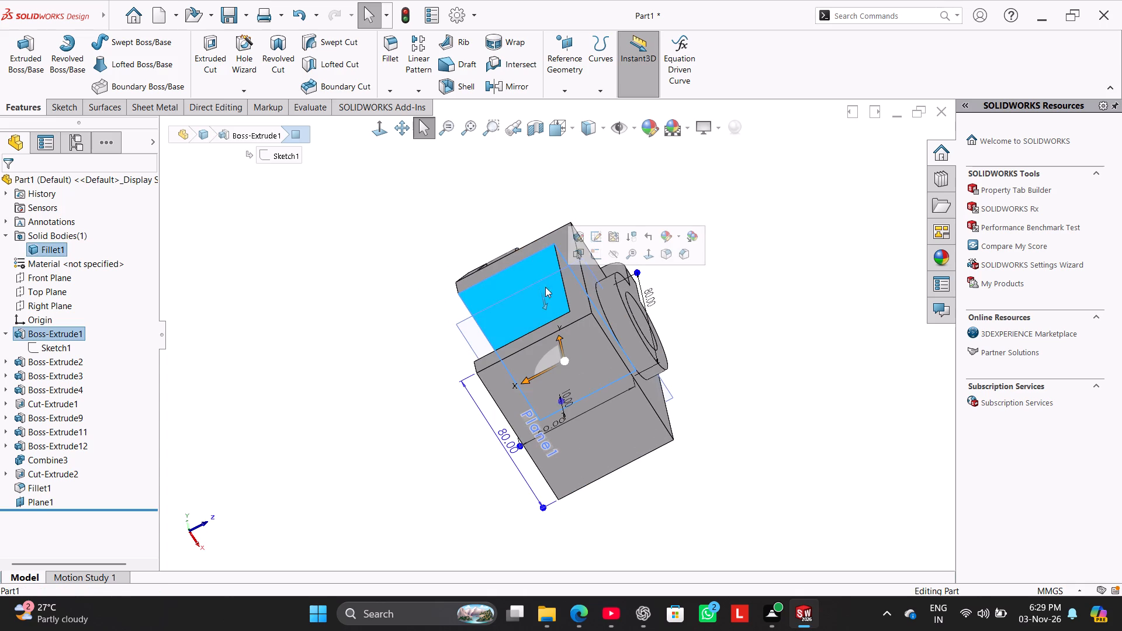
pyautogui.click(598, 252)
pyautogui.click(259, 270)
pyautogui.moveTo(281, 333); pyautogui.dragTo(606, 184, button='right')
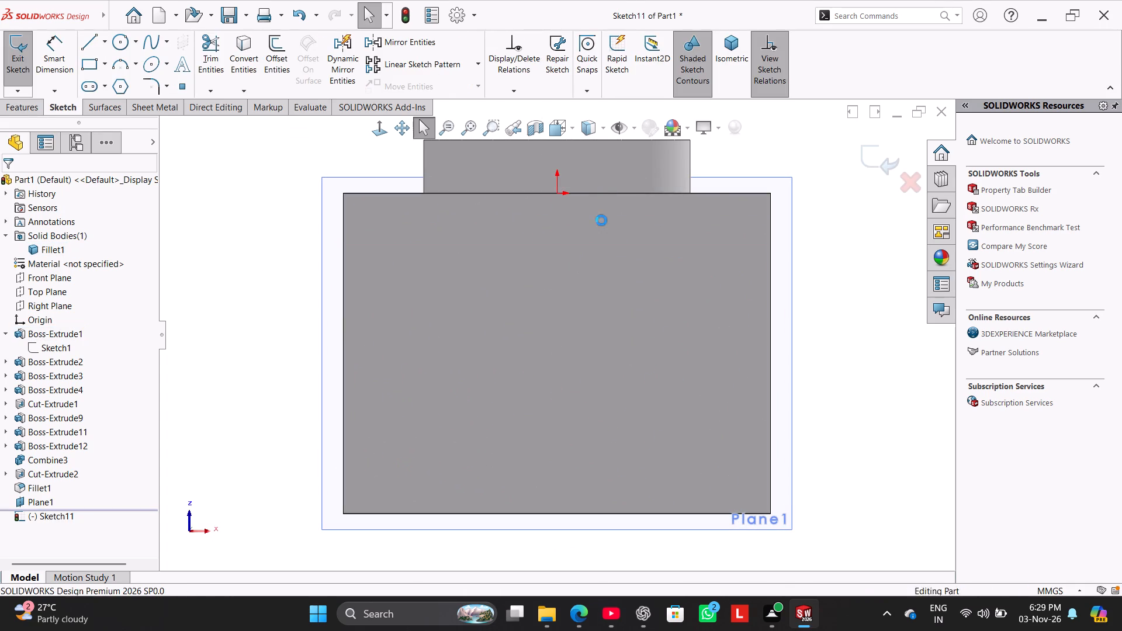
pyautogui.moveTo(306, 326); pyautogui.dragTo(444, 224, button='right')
# Sketch on the mid-plane an 18.03 mm diagonal line from the front ring's outer edge corner to the block's adjacent side corner.
pyautogui.click(649, 396)
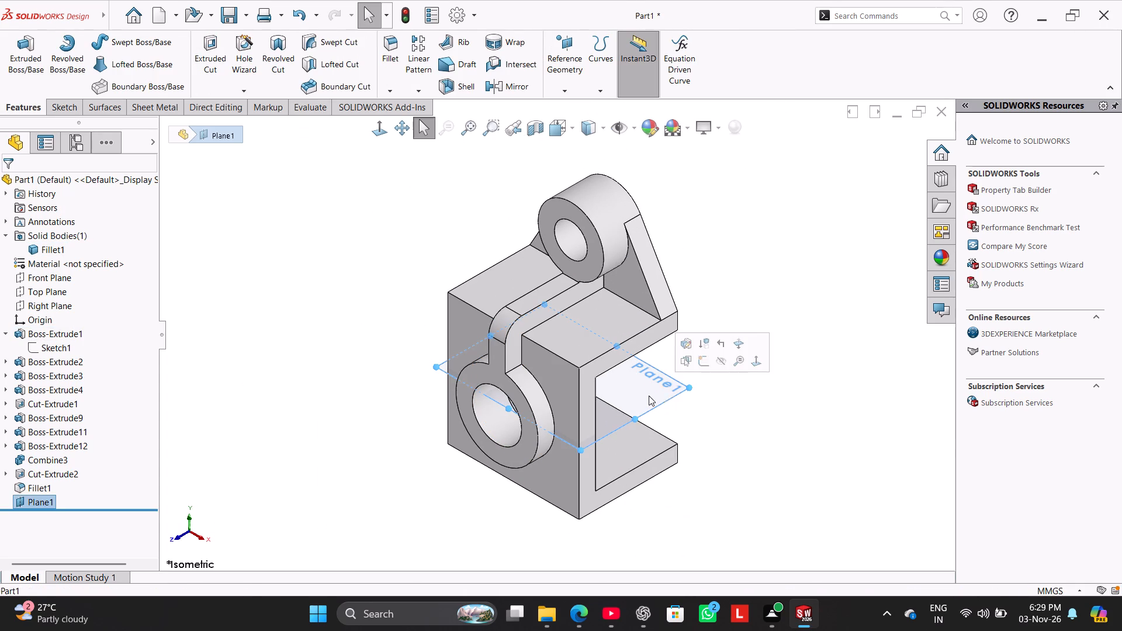
pyautogui.click(701, 362)
pyautogui.moveTo(297, 253); pyautogui.dragTo(291, 251)
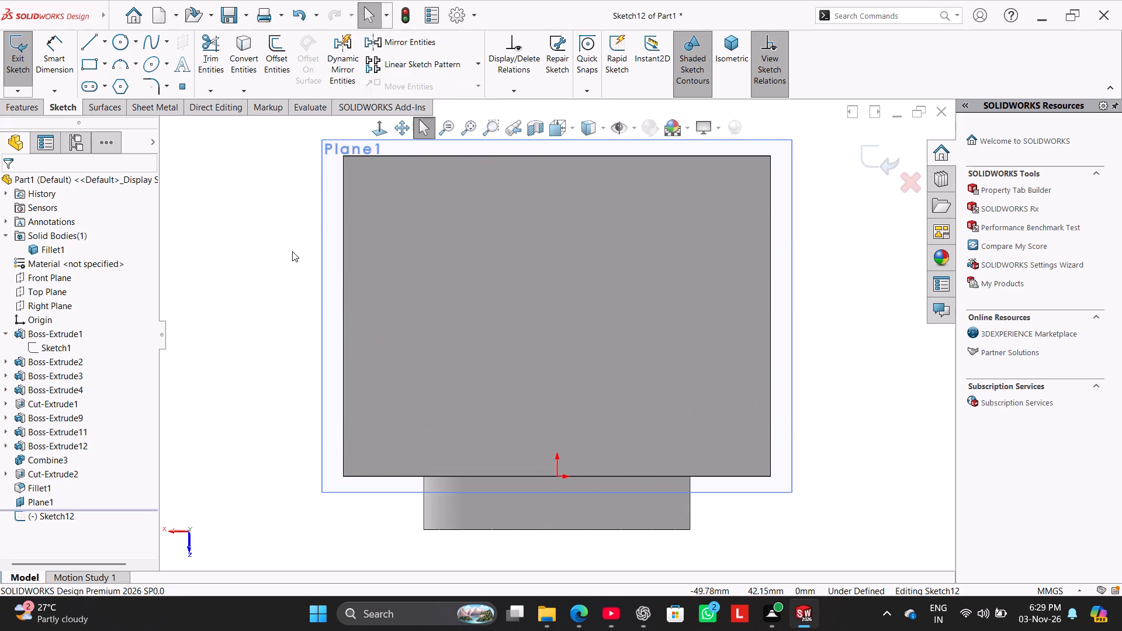
pyautogui.click(82, 44)
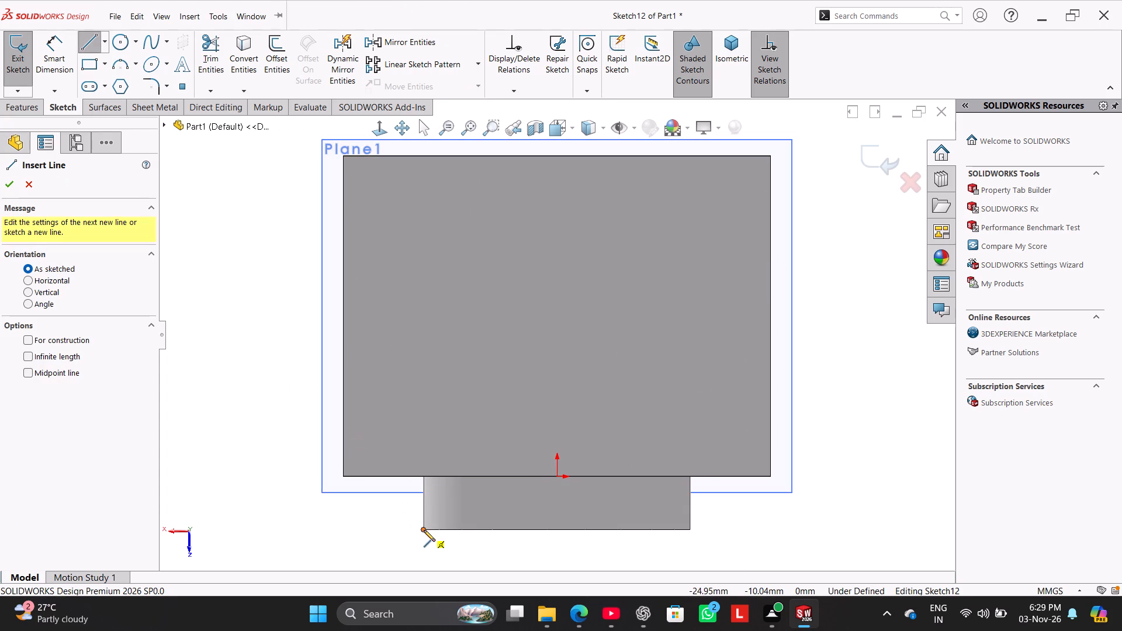
pyautogui.click(424, 530)
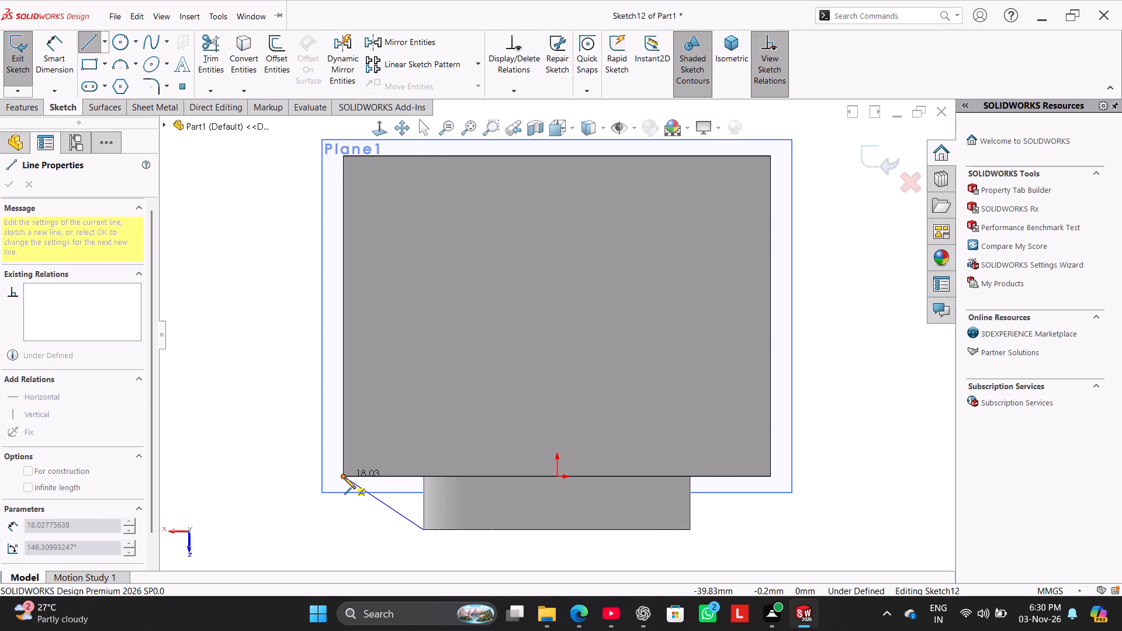
pyautogui.click(344, 477)
pyautogui.rightClick(255, 380)
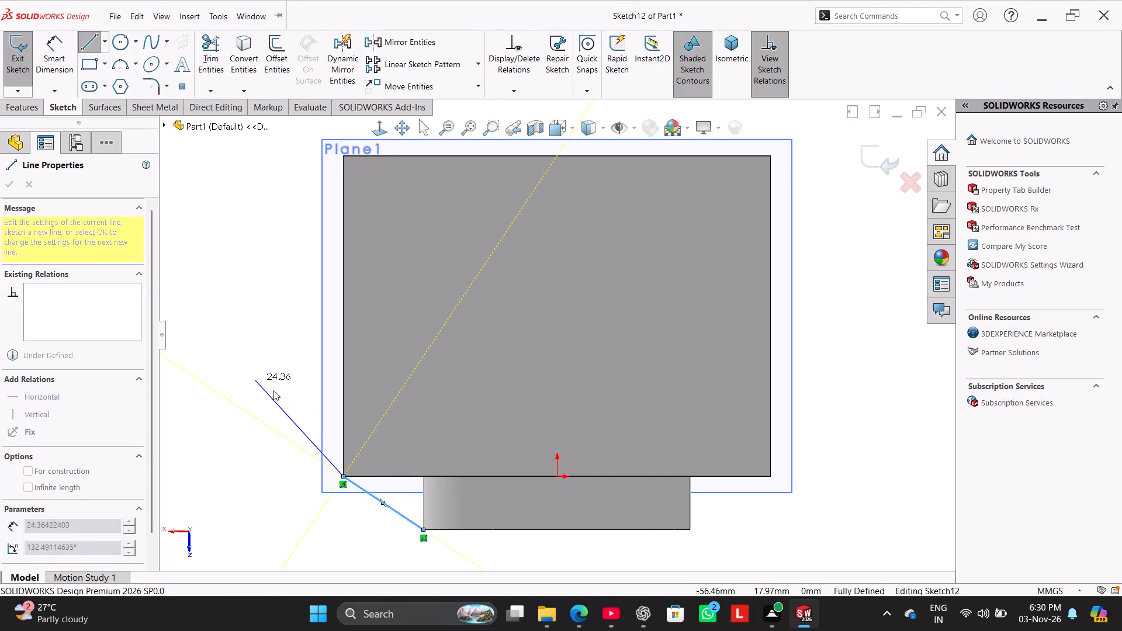
pyautogui.click(277, 391)
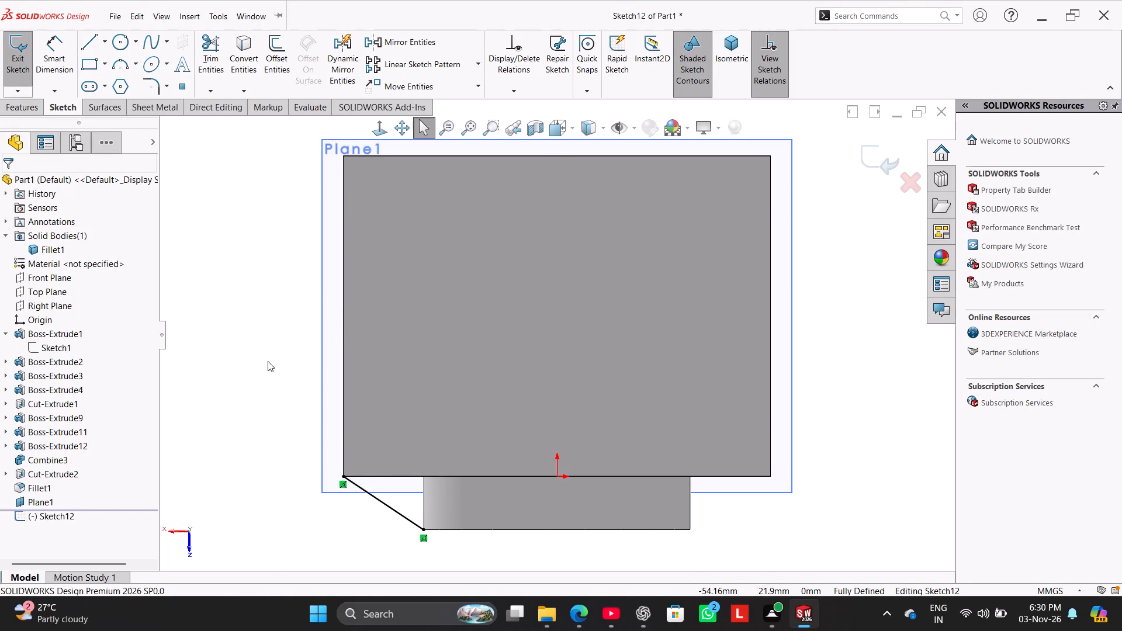
# Extrude the diagonal line as a one-direction thin rib, 10 mm thick and 10 mm deep about the mid-plane.
pyautogui.click(27, 109)
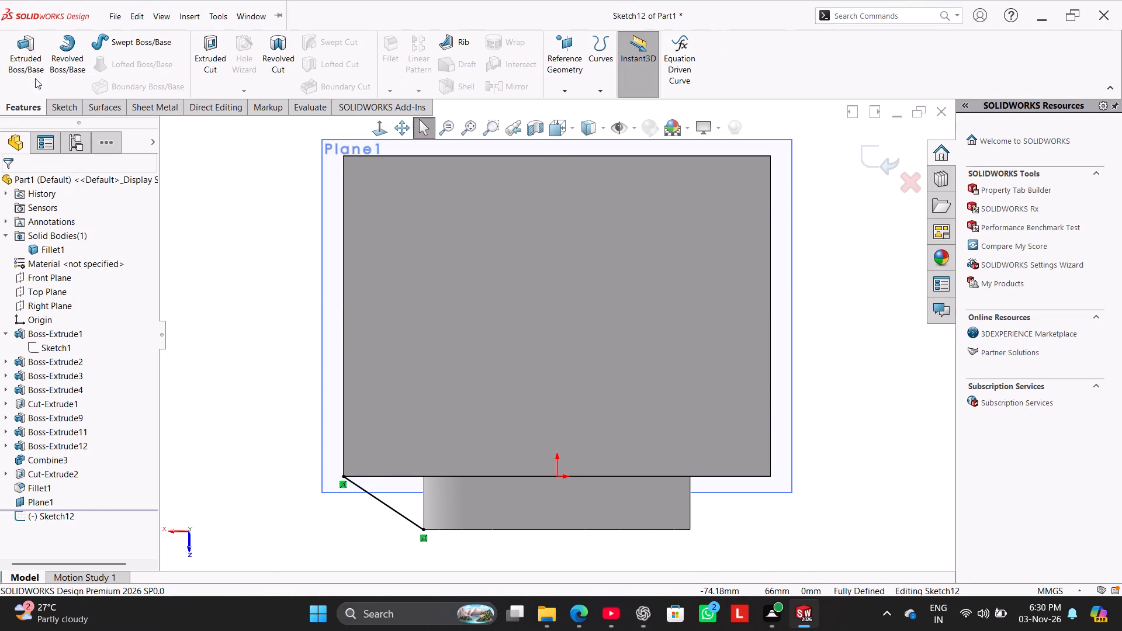
pyautogui.click(29, 64)
pyautogui.moveTo(237, 396); pyautogui.dragTo(291, 185, button='middle')
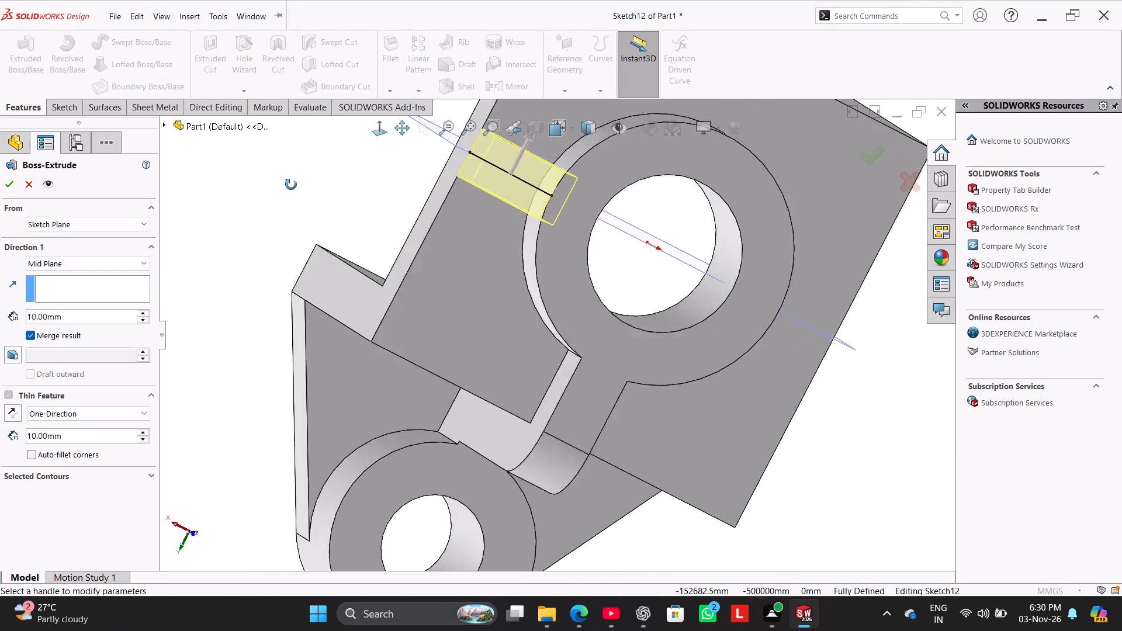
pyautogui.moveTo(291, 185); pyautogui.dragTo(328, 174, button='middle')
pyautogui.moveTo(295, 231); pyautogui.dragTo(382, 219, button='middle')
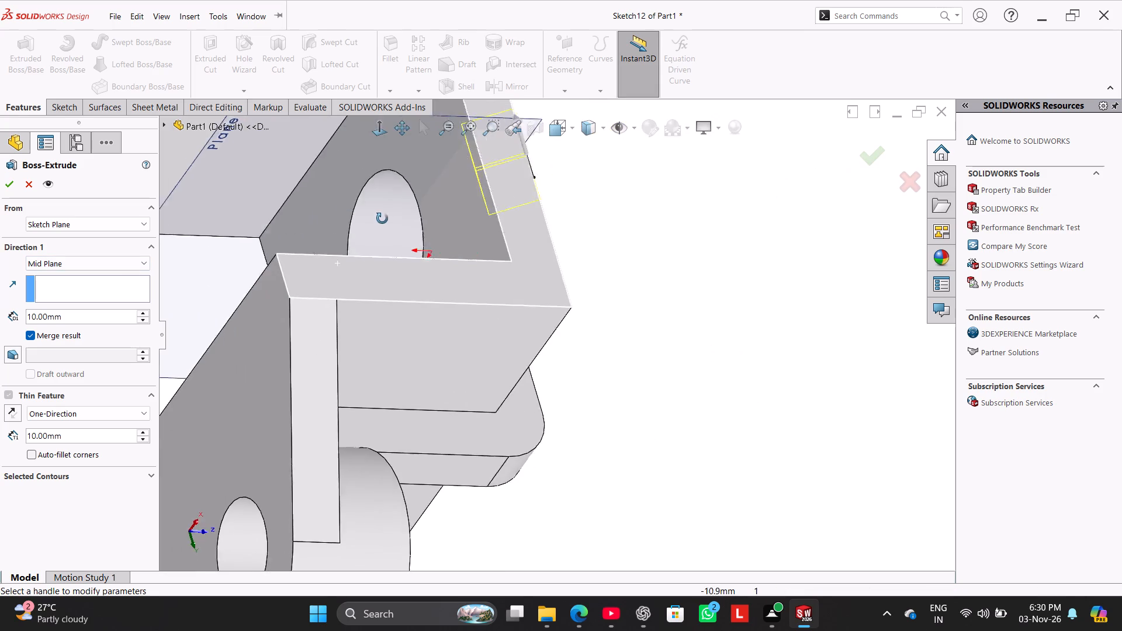
pyautogui.moveTo(382, 219); pyautogui.dragTo(328, 245, button='middle')
pyautogui.moveTo(209, 332); pyautogui.dragTo(423, 196, button='right')
pyautogui.moveTo(361, 398); pyautogui.dragTo(425, 268, button='middle')
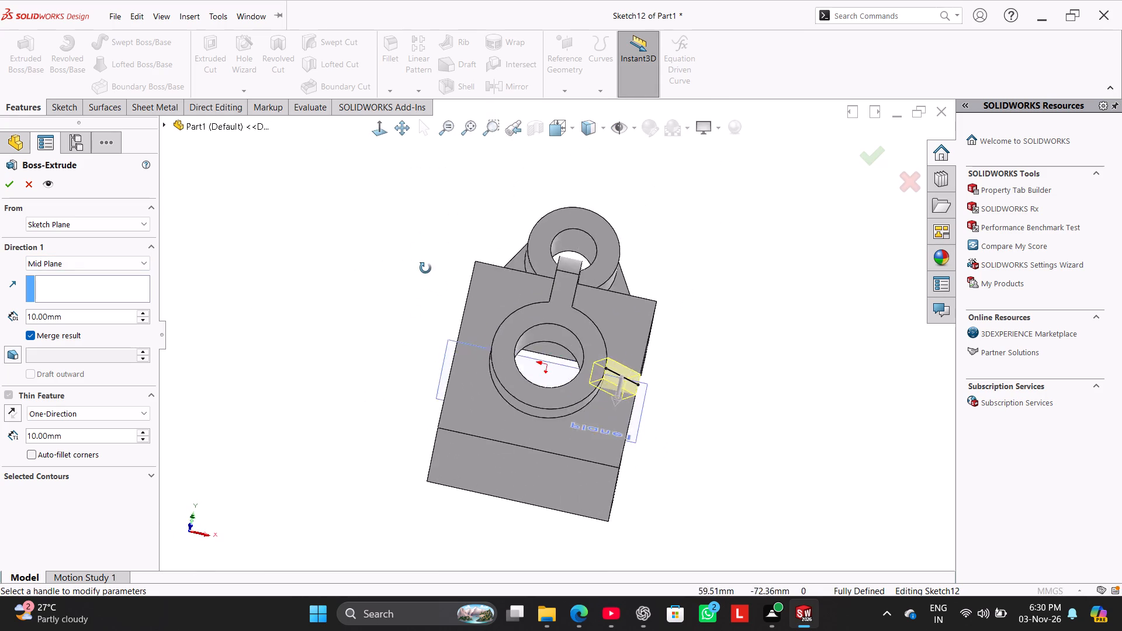
pyautogui.moveTo(425, 268); pyautogui.dragTo(255, 377, button='middle')
pyautogui.scroll(-1, 588, 388)
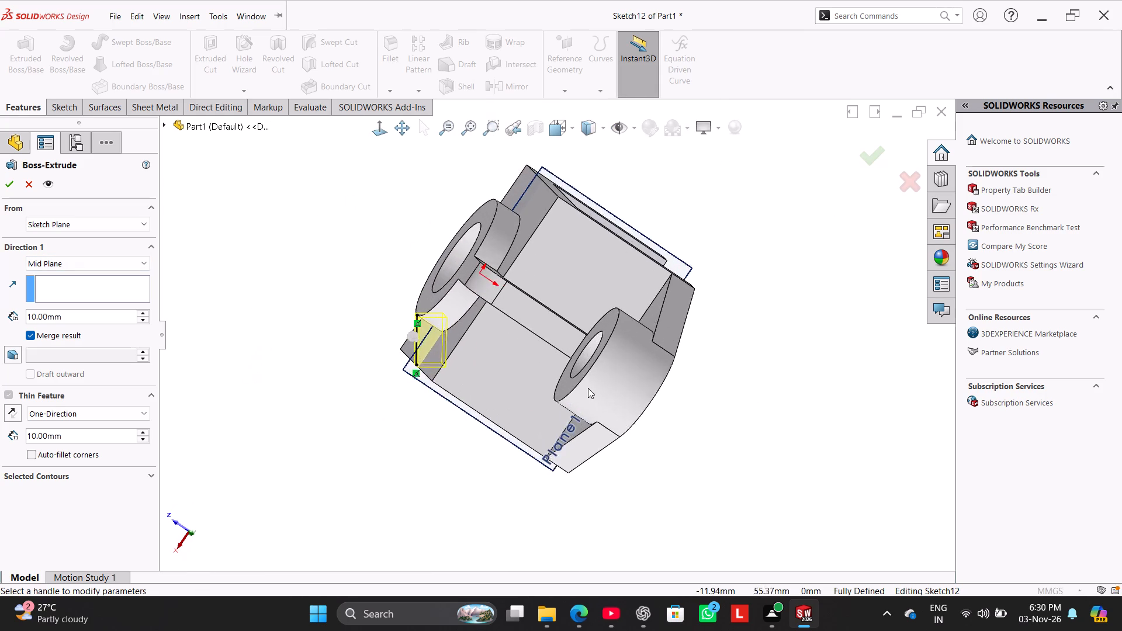
pyautogui.scroll(-2, 588, 388)
pyautogui.moveTo(450, 326); pyautogui.dragTo(546, 192, button='middle')
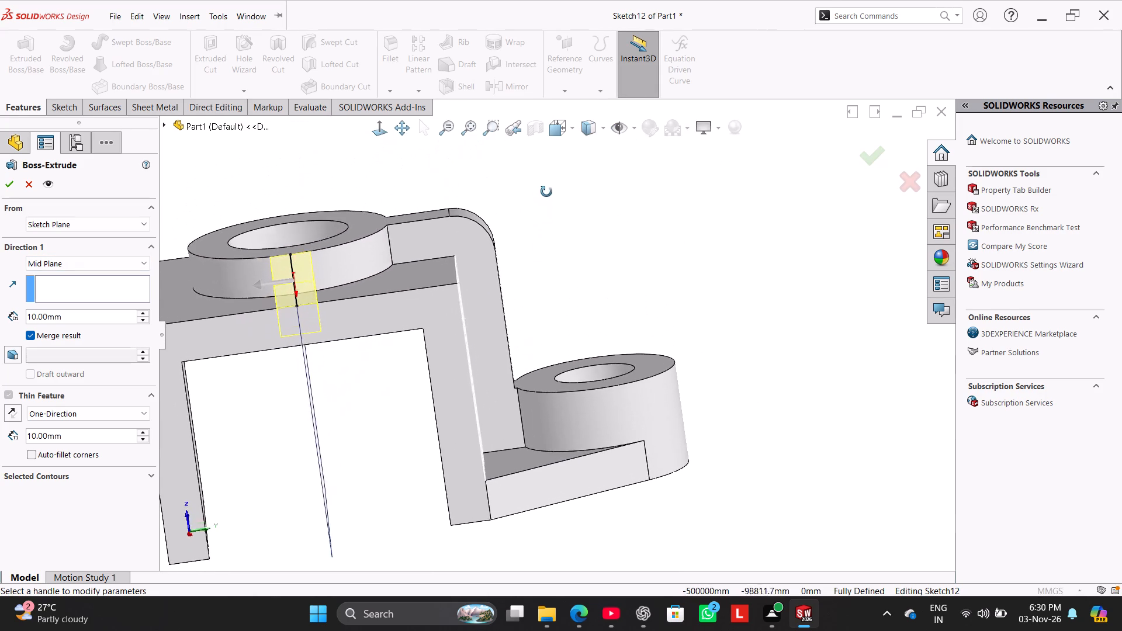
pyautogui.moveTo(546, 192); pyautogui.dragTo(452, 252, button='middle')
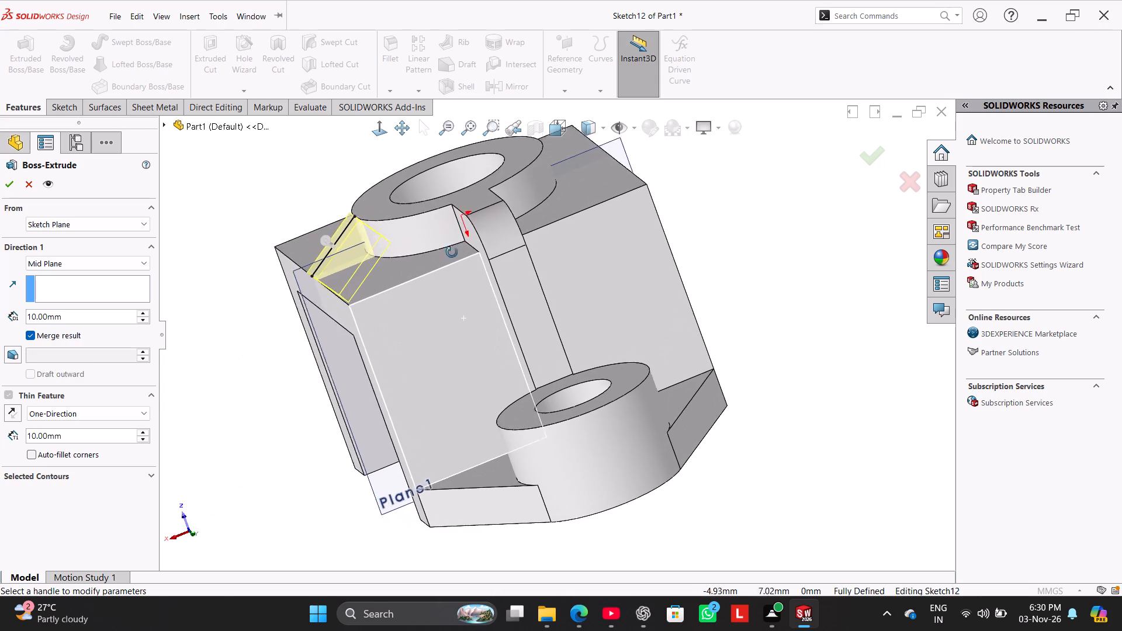
pyautogui.moveTo(452, 252); pyautogui.dragTo(455, 273, button='middle')
pyautogui.scroll(-2, 444, 240)
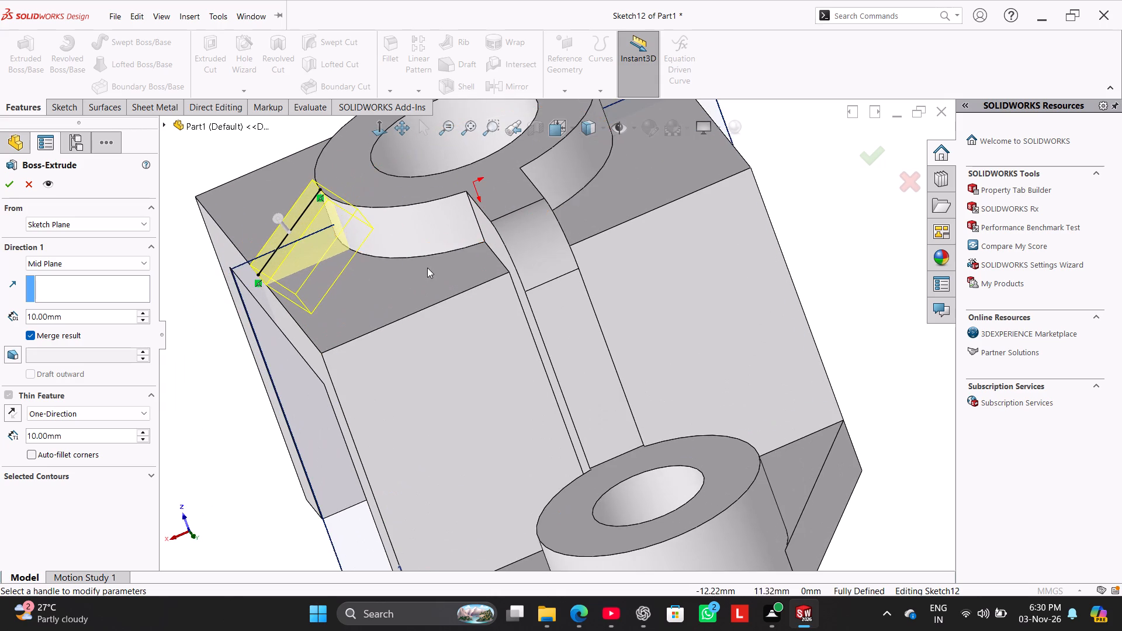
pyautogui.moveTo(427, 268); pyautogui.dragTo(417, 252, button='middle')
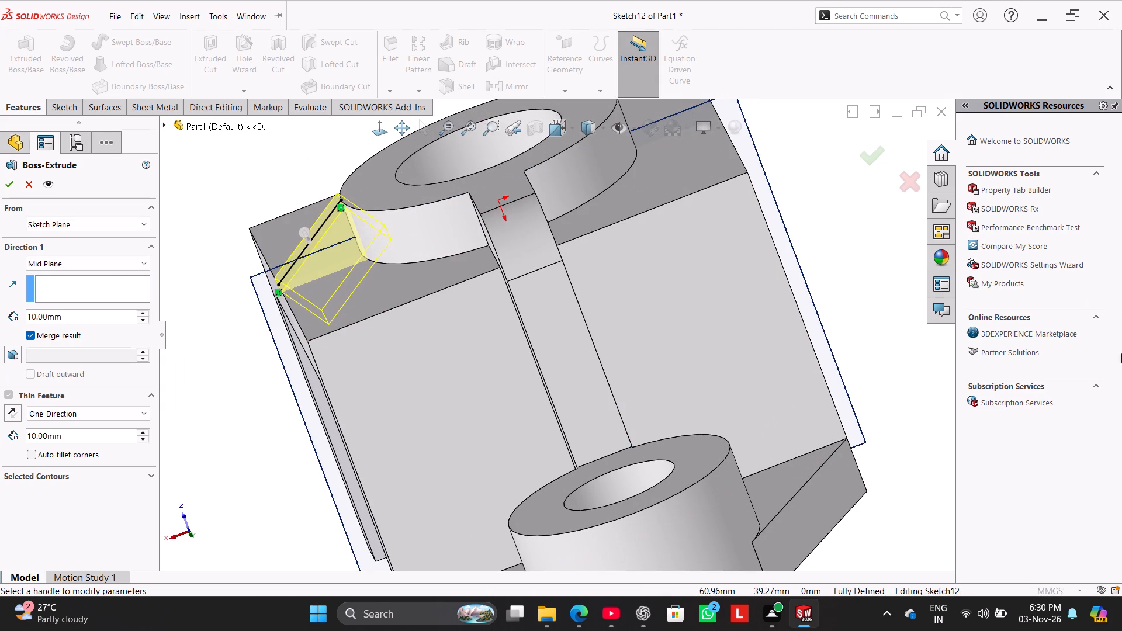
pyautogui.doubleClick(110, 414)
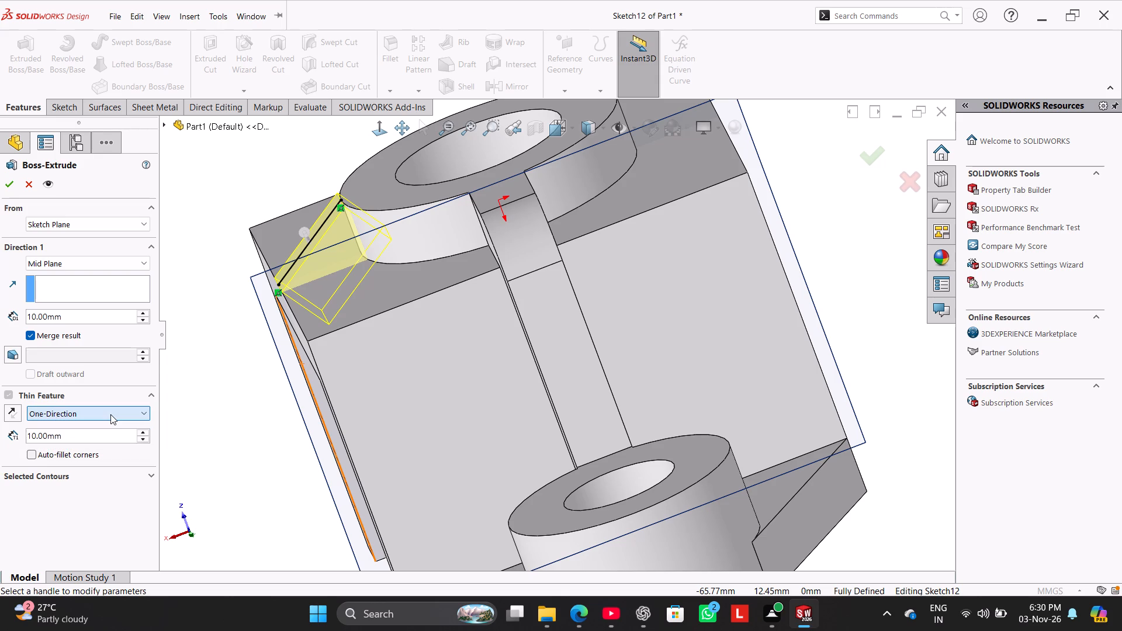
pyautogui.click(6, 188)
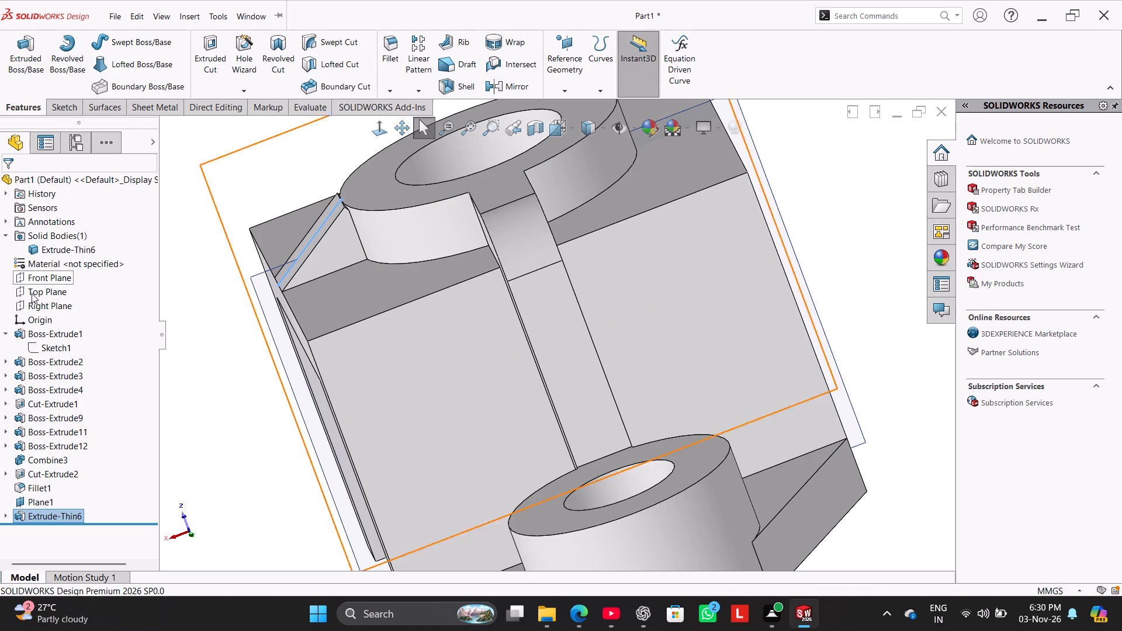
# Hide the reference plane midway between the bracket's arms.
pyautogui.click(240, 337)
pyautogui.scroll(-2, 330, 271)
pyautogui.scroll(-1, 375, 245)
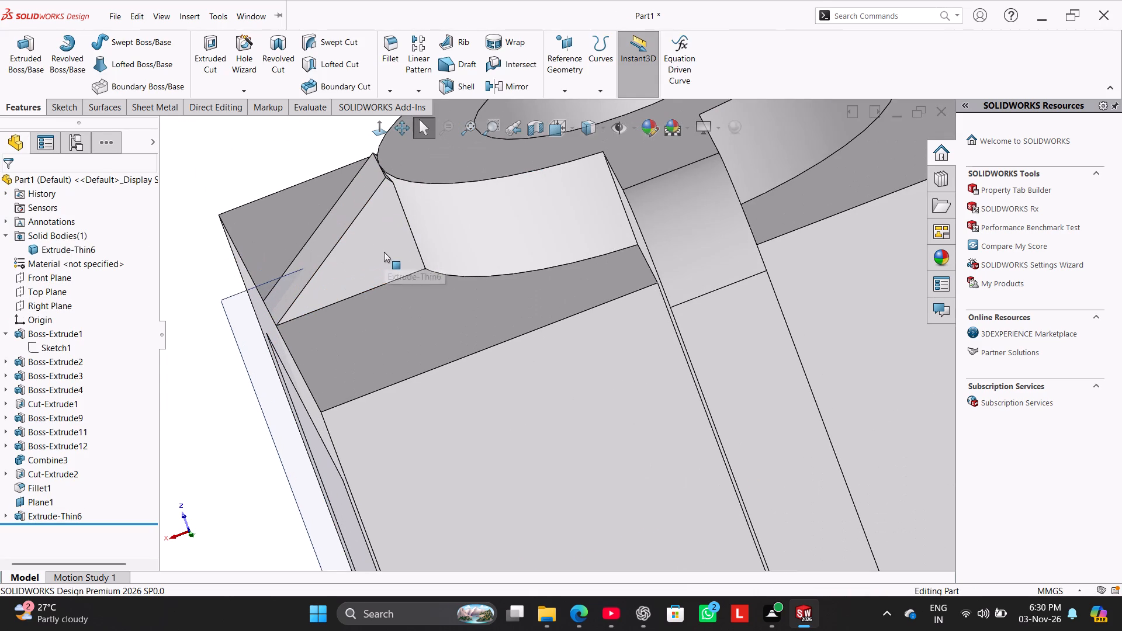
pyautogui.scroll(-1, 384, 252)
pyautogui.moveTo(392, 258); pyautogui.dragTo(411, 276, button='middle')
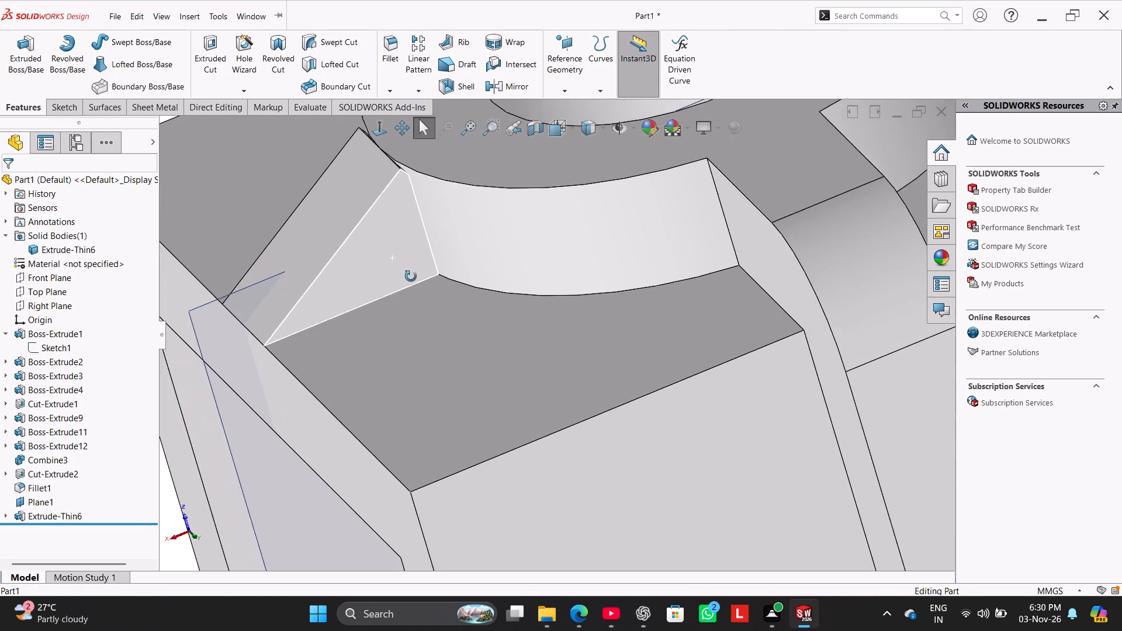
pyautogui.moveTo(411, 276); pyautogui.dragTo(390, 294, button='middle')
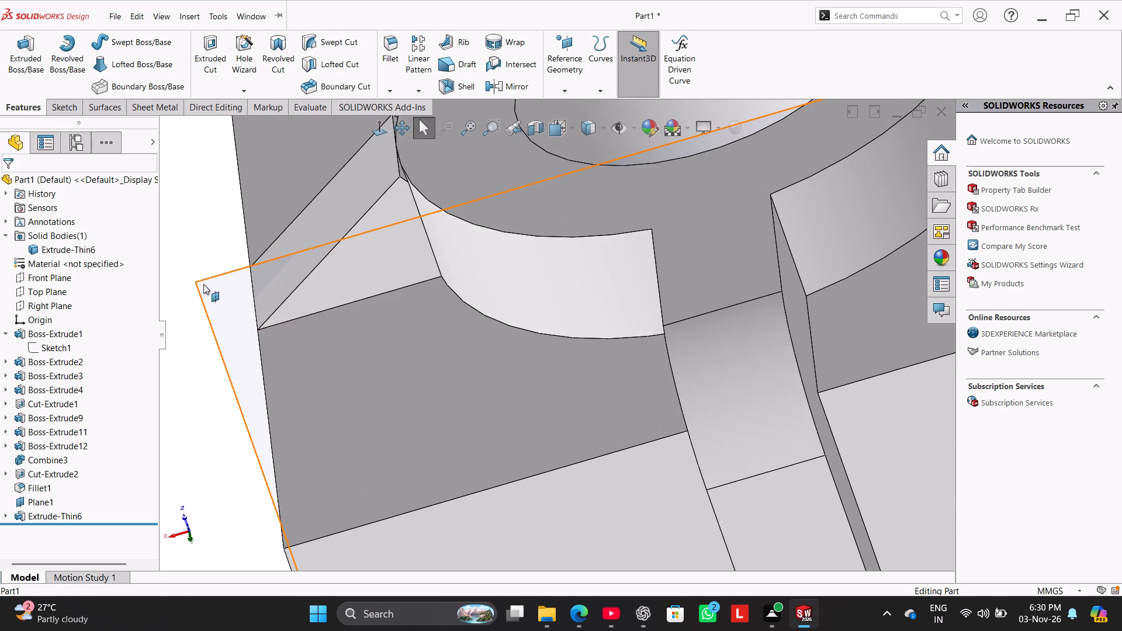
pyautogui.rightClick(205, 284)
pyautogui.click(250, 268)
pyautogui.click(201, 231)
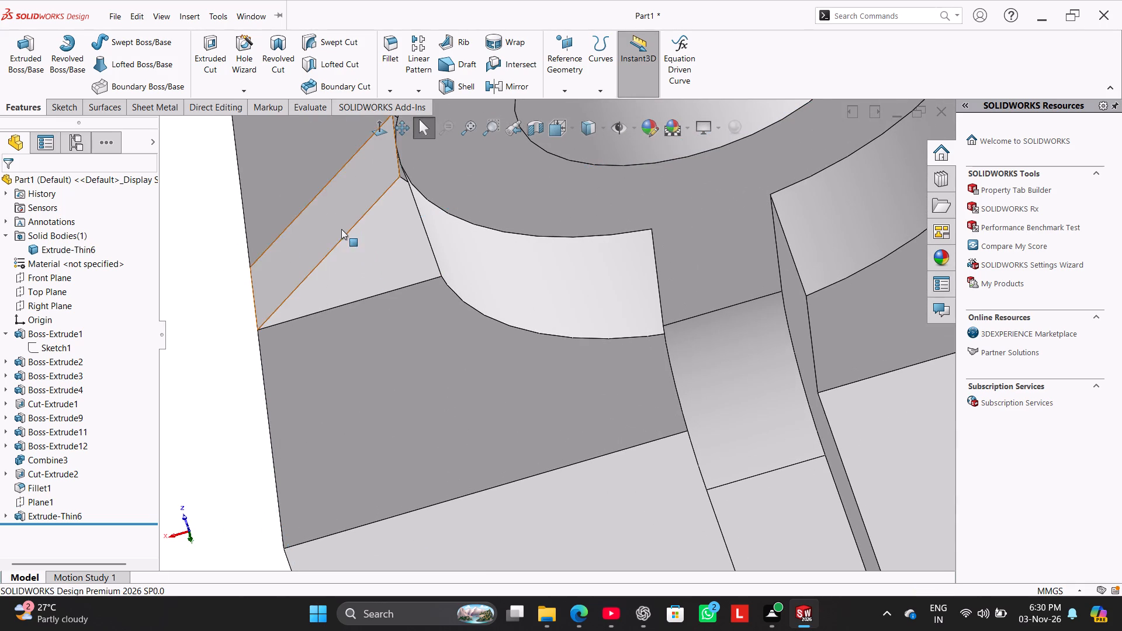
# Examine the junction between the new thin rib and the front ring's cylindrical surface.
pyautogui.scroll(-2, 409, 213)
pyautogui.scroll(-1, 457, 189)
pyautogui.scroll(5, 458, 189)
pyautogui.scroll(-3, 485, 234)
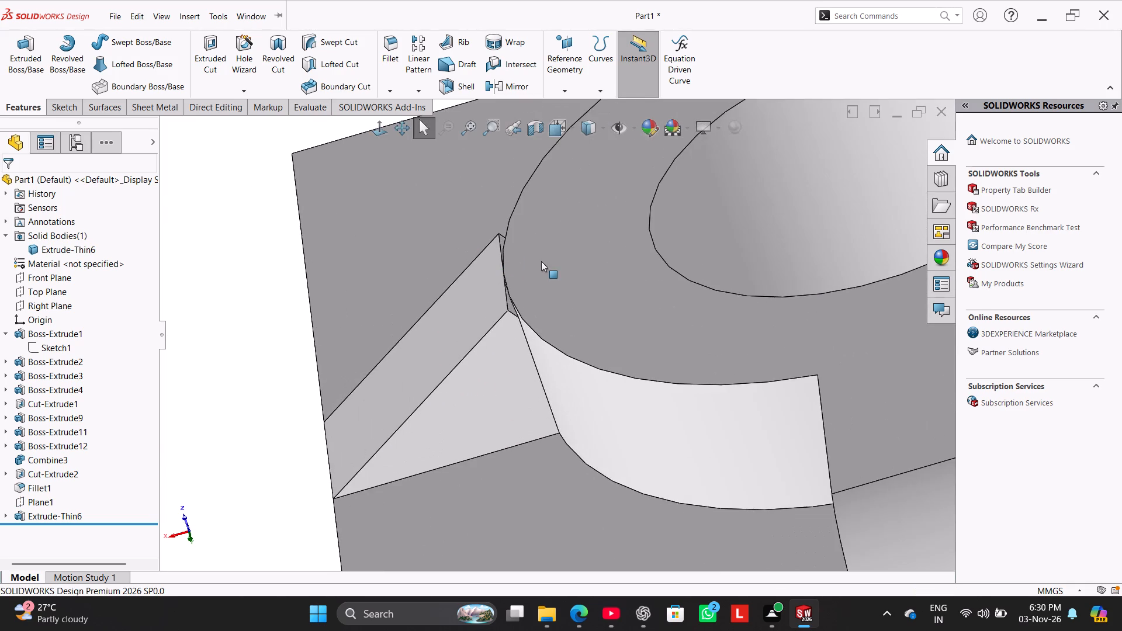
pyautogui.moveTo(541, 261); pyautogui.dragTo(562, 252, button='middle')
pyautogui.scroll(-3, 556, 268)
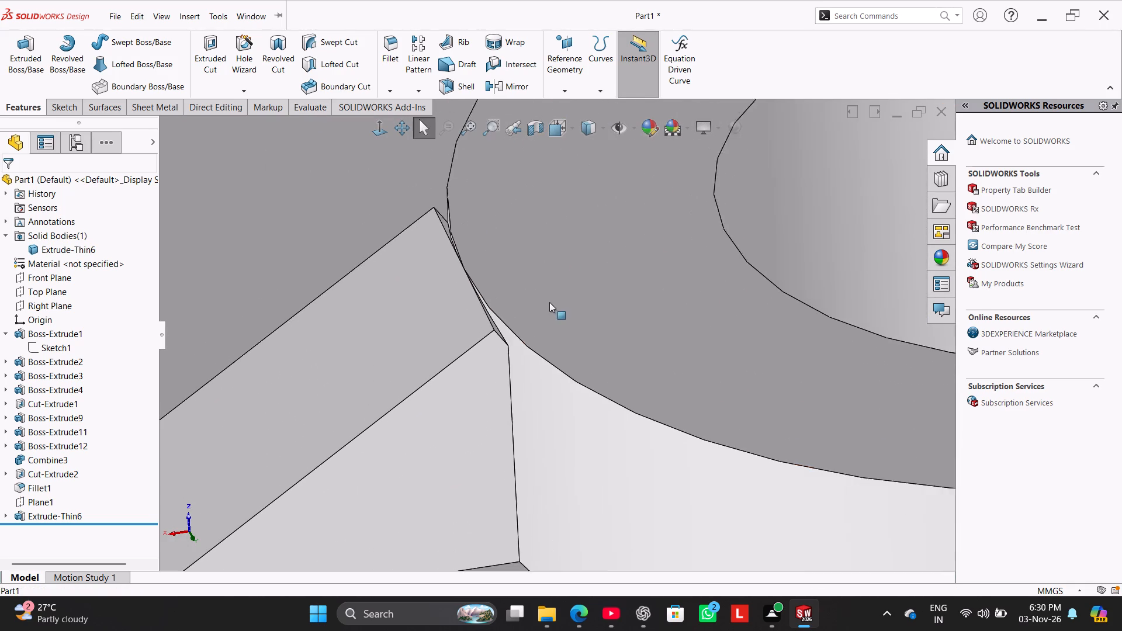
pyautogui.scroll(-1, 549, 302)
pyautogui.moveTo(491, 335); pyautogui.dragTo(472, 368, button='middle')
pyautogui.click(483, 331)
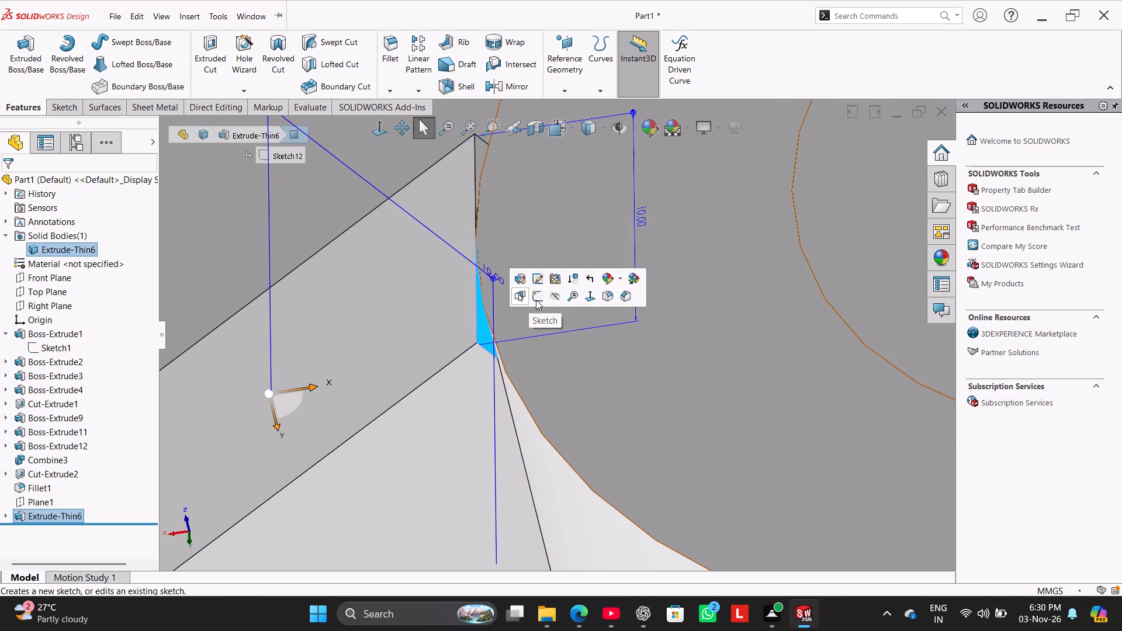
pyautogui.scroll(5, 466, 372)
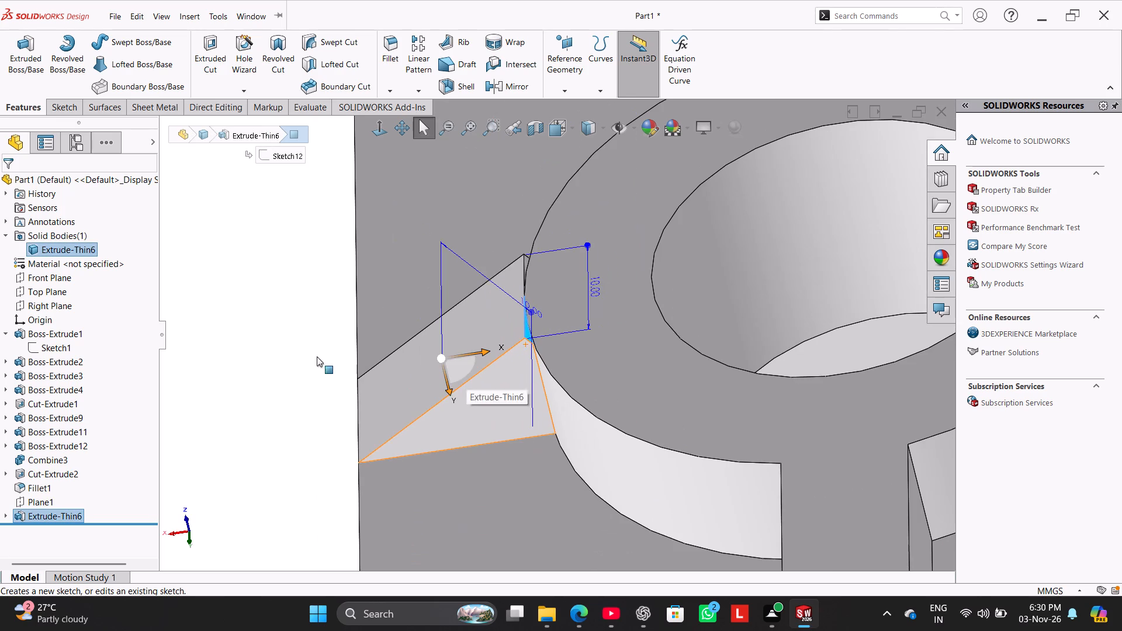
pyautogui.click(272, 340)
pyautogui.moveTo(301, 360); pyautogui.dragTo(304, 269, button='middle')
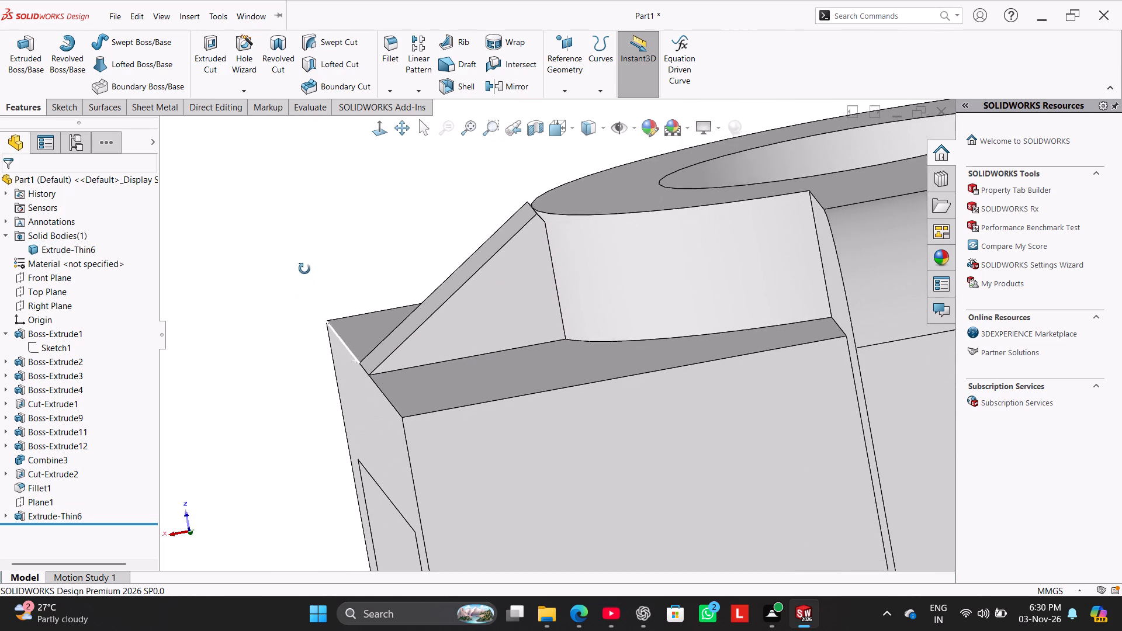
pyautogui.moveTo(304, 269); pyautogui.dragTo(302, 259, button='middle')
pyautogui.scroll(-2, 604, 193)
pyautogui.scroll(5, 586, 227)
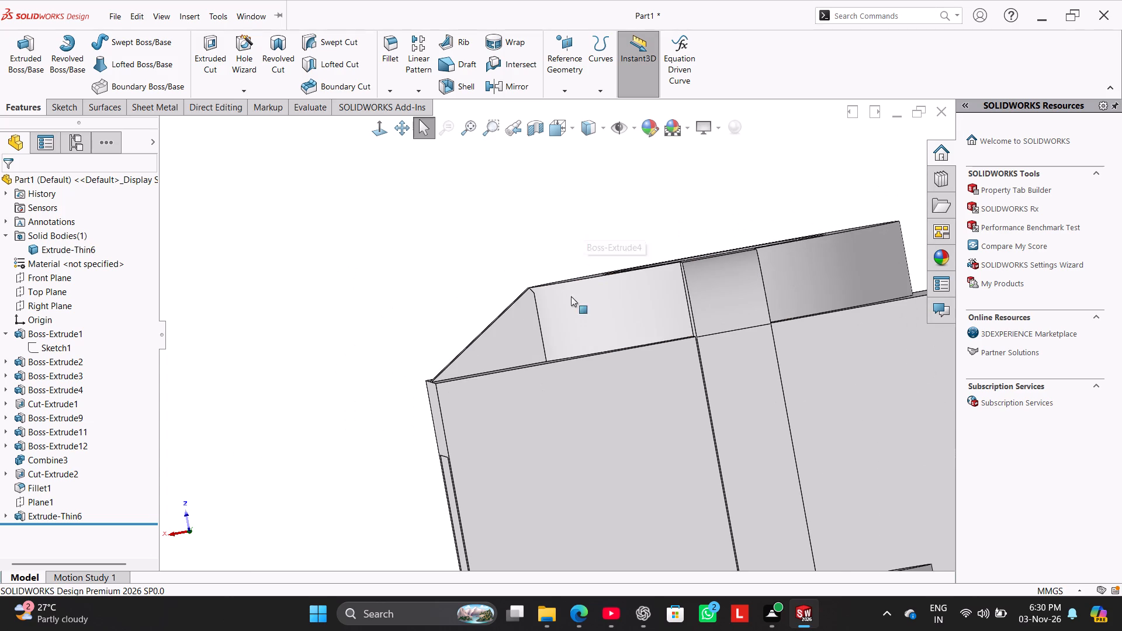
# Start a sketch on the thin rib's triangular side face and draw an about 10 mm vertical line along the front ring's silhouette edge.
pyautogui.click(524, 322)
pyautogui.click(581, 290)
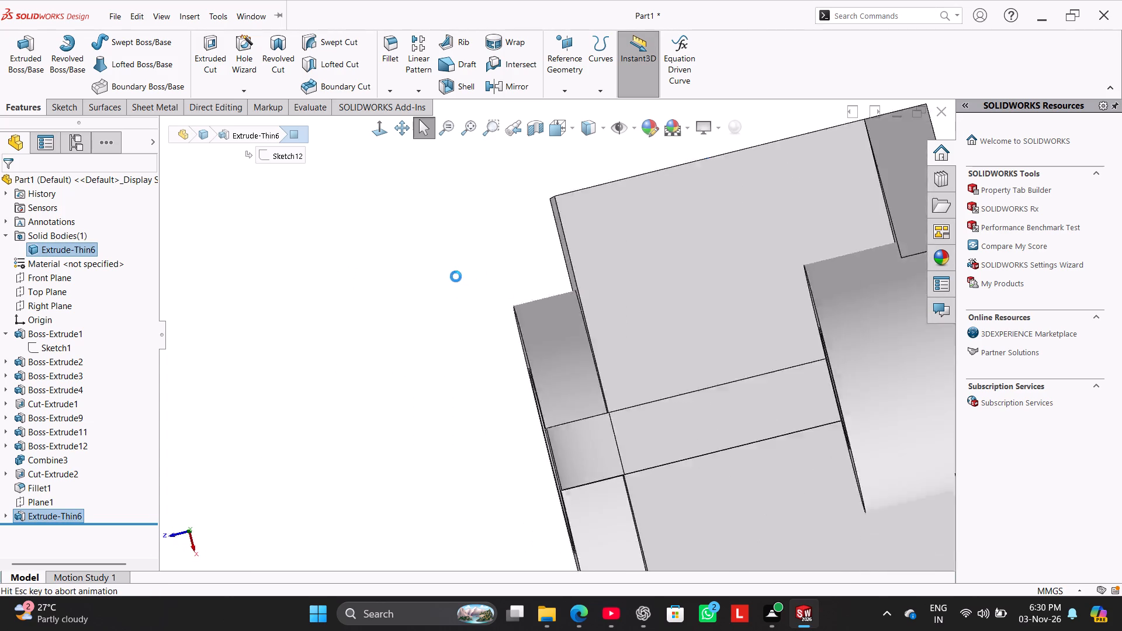
pyautogui.click(804, 414)
pyautogui.scroll(-3, 727, 540)
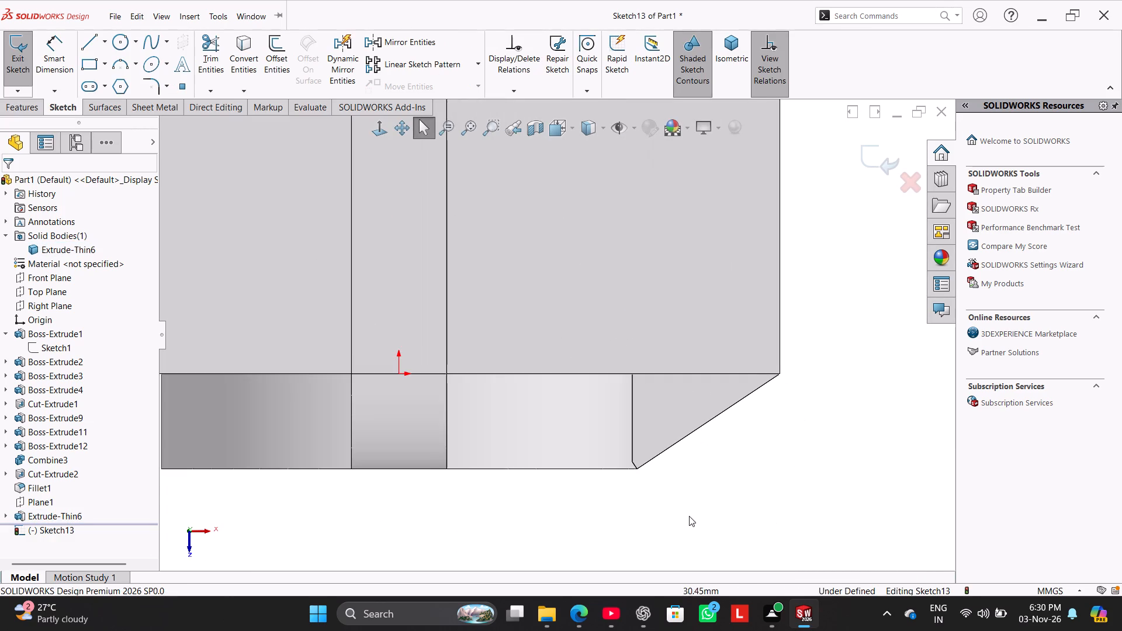
pyautogui.scroll(-2, 682, 507)
pyautogui.scroll(1, 640, 448)
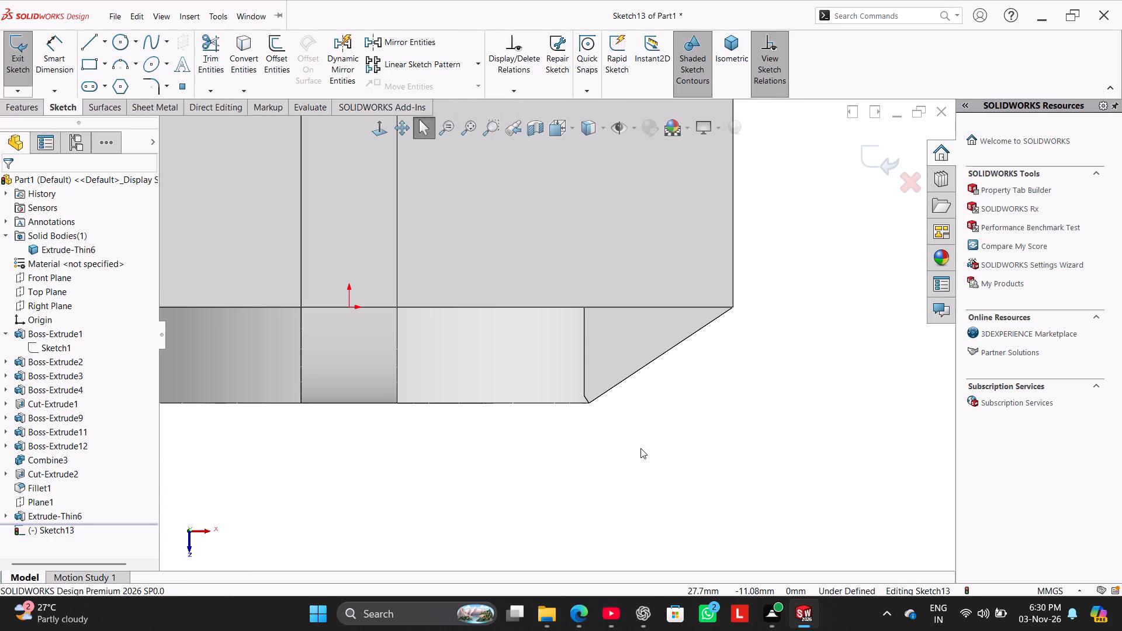
pyautogui.scroll(1, 640, 448)
pyautogui.moveTo(608, 417); pyautogui.dragTo(622, 418, button='middle')
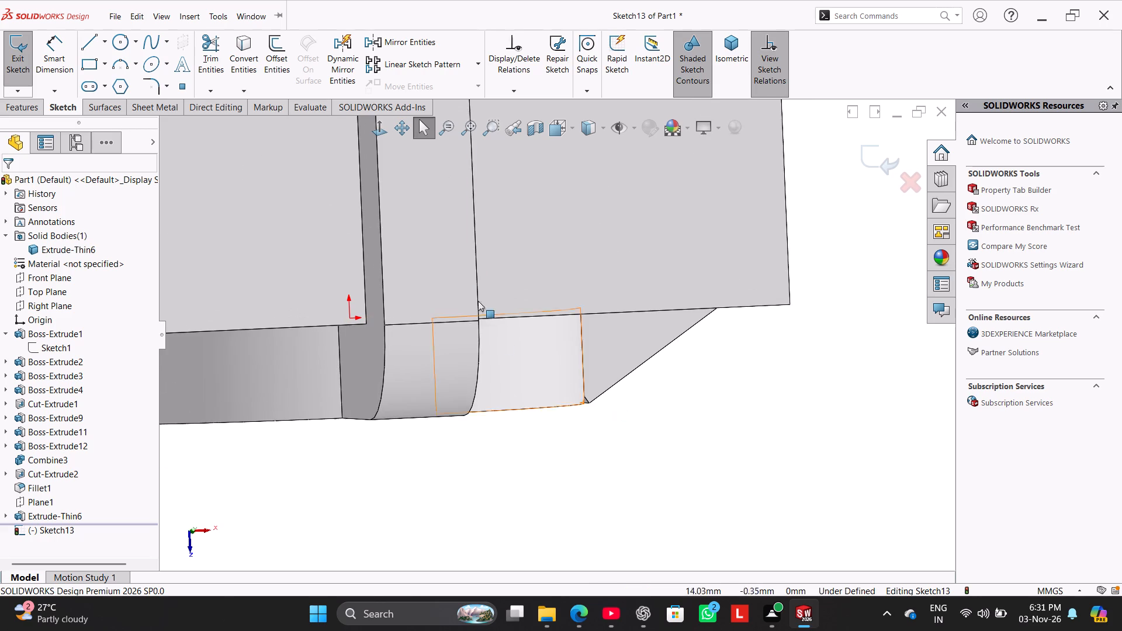
pyautogui.click(379, 127)
pyautogui.click(743, 526)
pyautogui.scroll(-2, 743, 526)
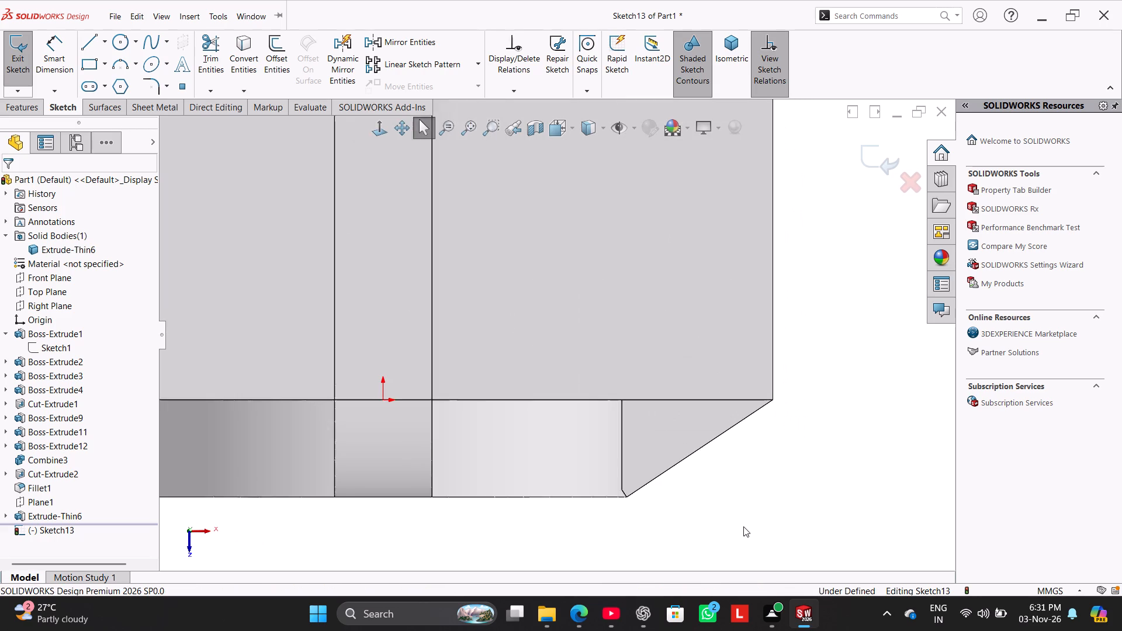
pyautogui.scroll(-2, 743, 526)
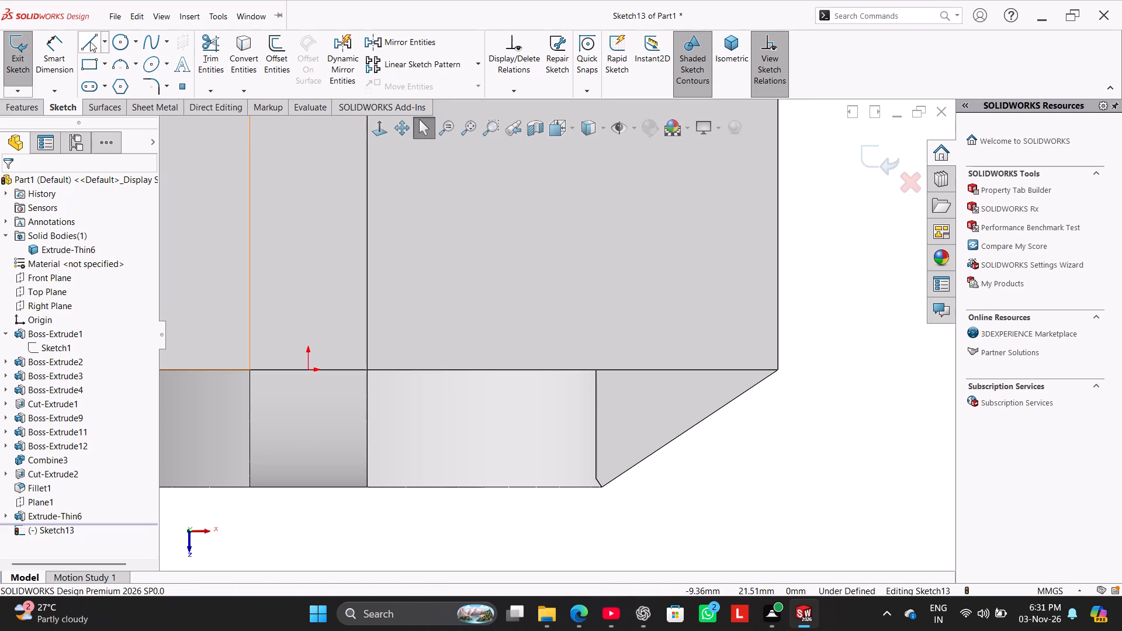
pyautogui.moveTo(85, 40); pyautogui.dragTo(96, 45)
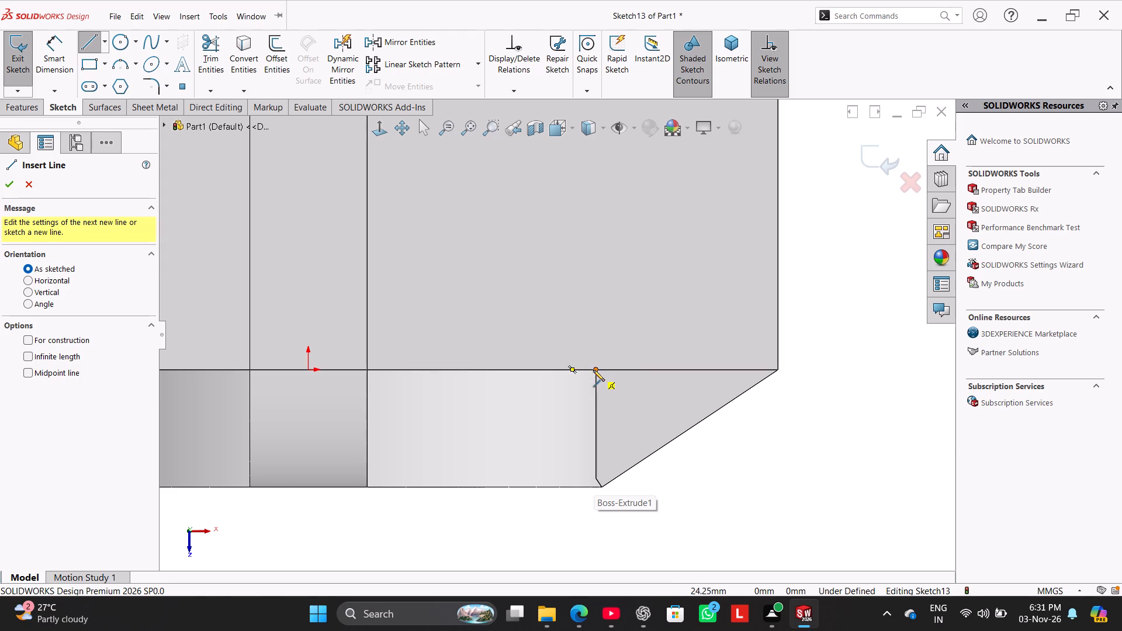
pyautogui.click(594, 370)
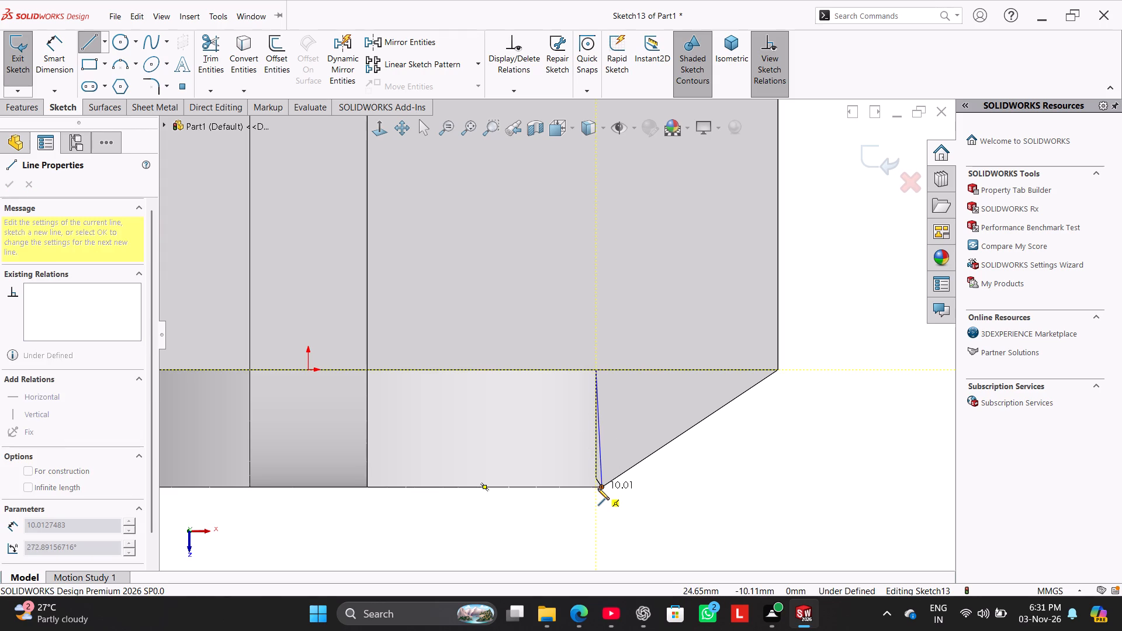
pyautogui.click(598, 488)
pyautogui.rightClick(636, 498)
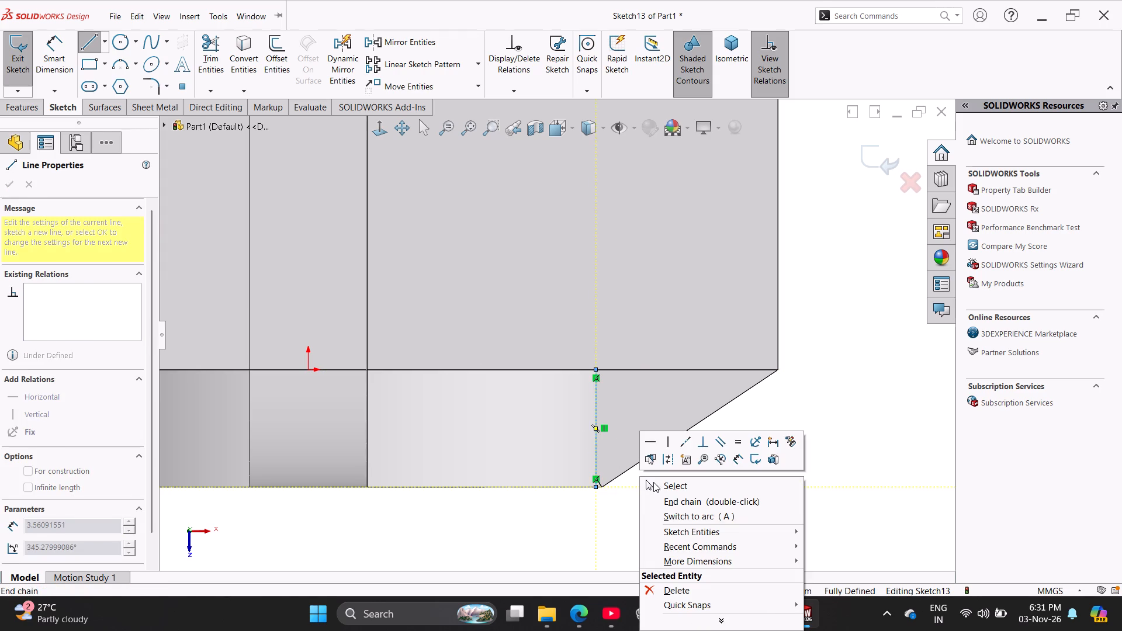
pyautogui.click(650, 482)
# Sketch an 18.45 mm diagonal line from the vertical line's outer end at the ring to the block's adjacent corner.
pyautogui.click(92, 36)
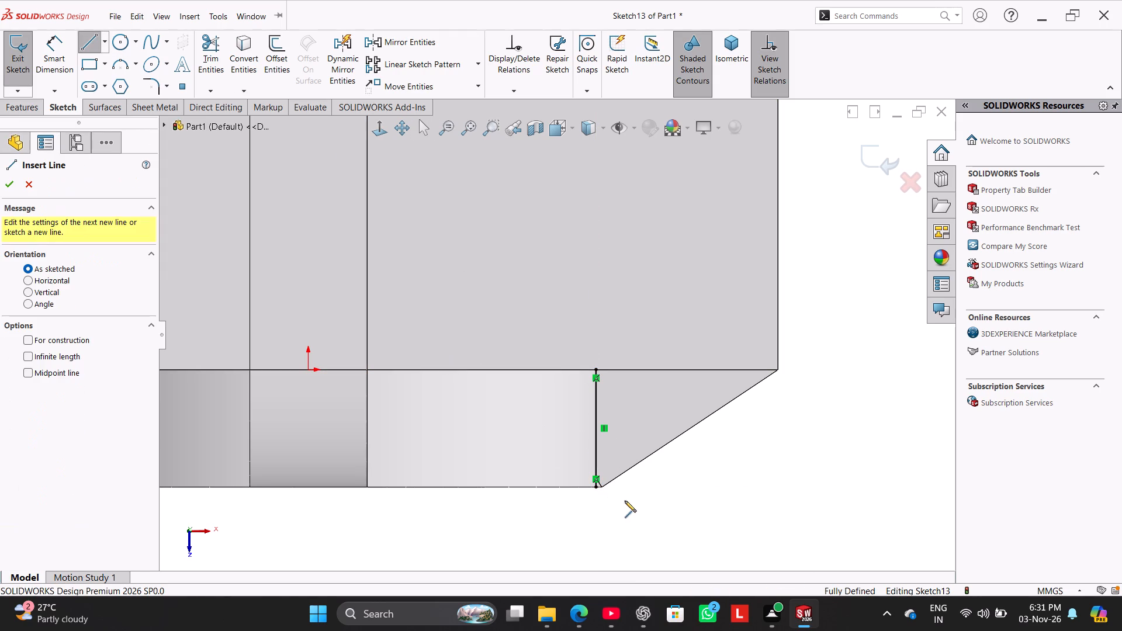
pyautogui.click(596, 485)
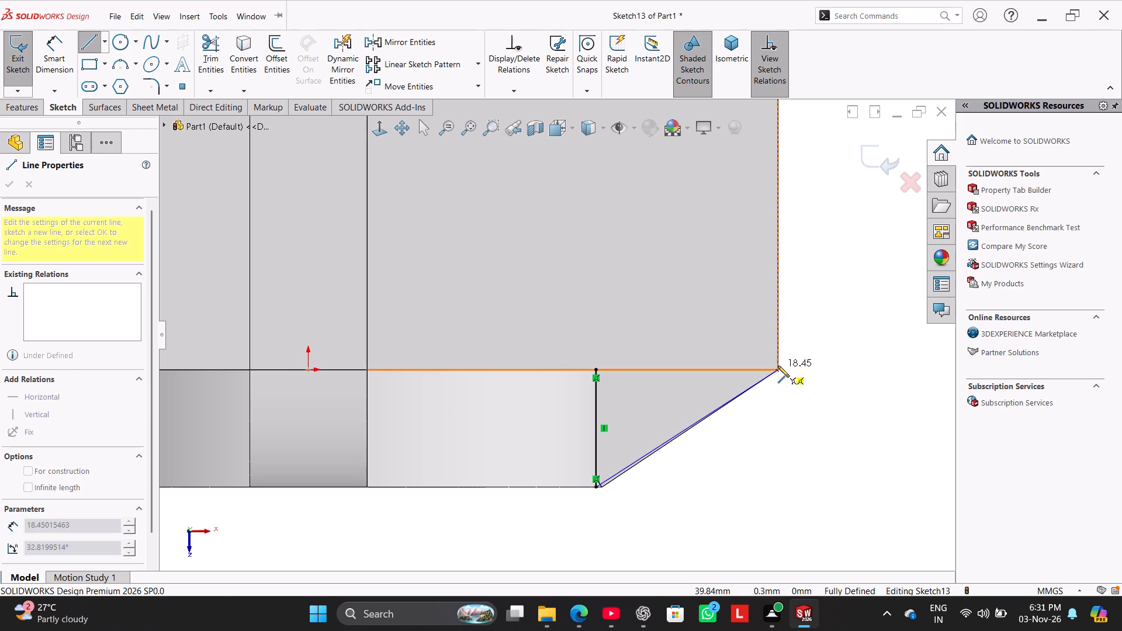
pyautogui.click(778, 371)
pyautogui.rightClick(794, 403)
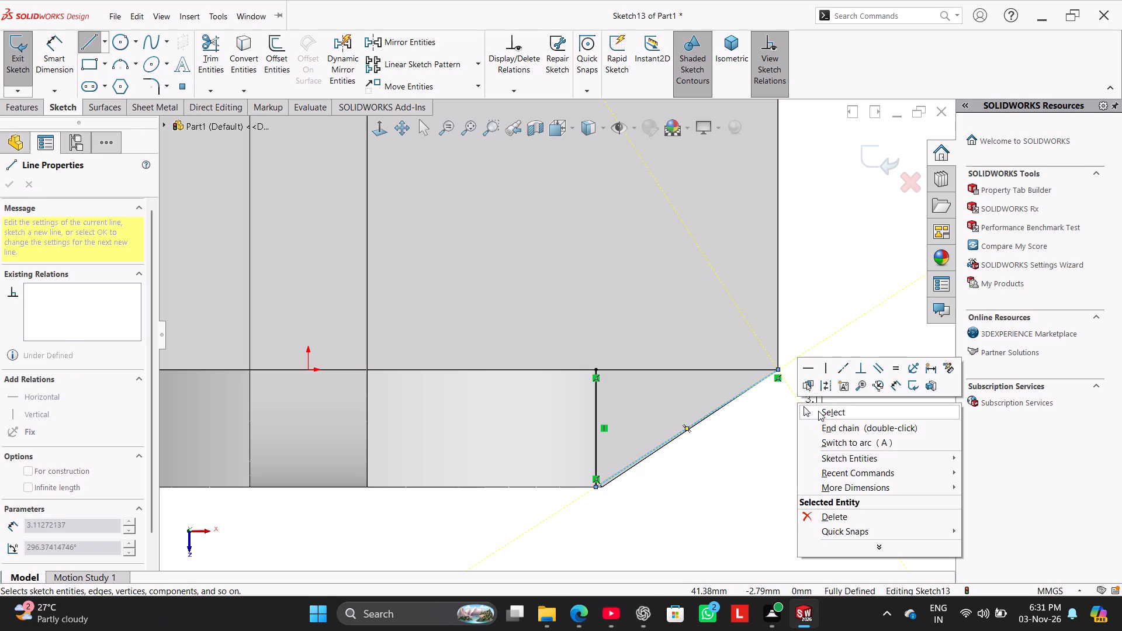
pyautogui.click(820, 411)
# Convert the rib's sloping edge and the front ring's outer face edge into sketch entities.
pyautogui.moveTo(721, 506); pyautogui.dragTo(728, 495, button='middle')
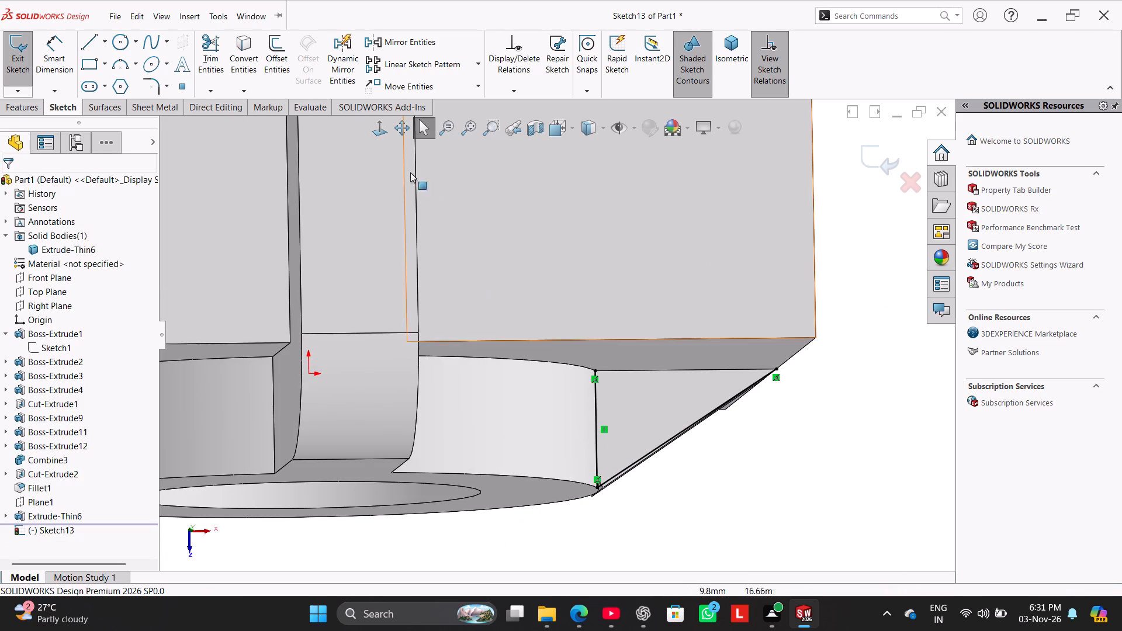
pyautogui.click(374, 134)
pyautogui.click(782, 559)
pyautogui.scroll(-1, 775, 526)
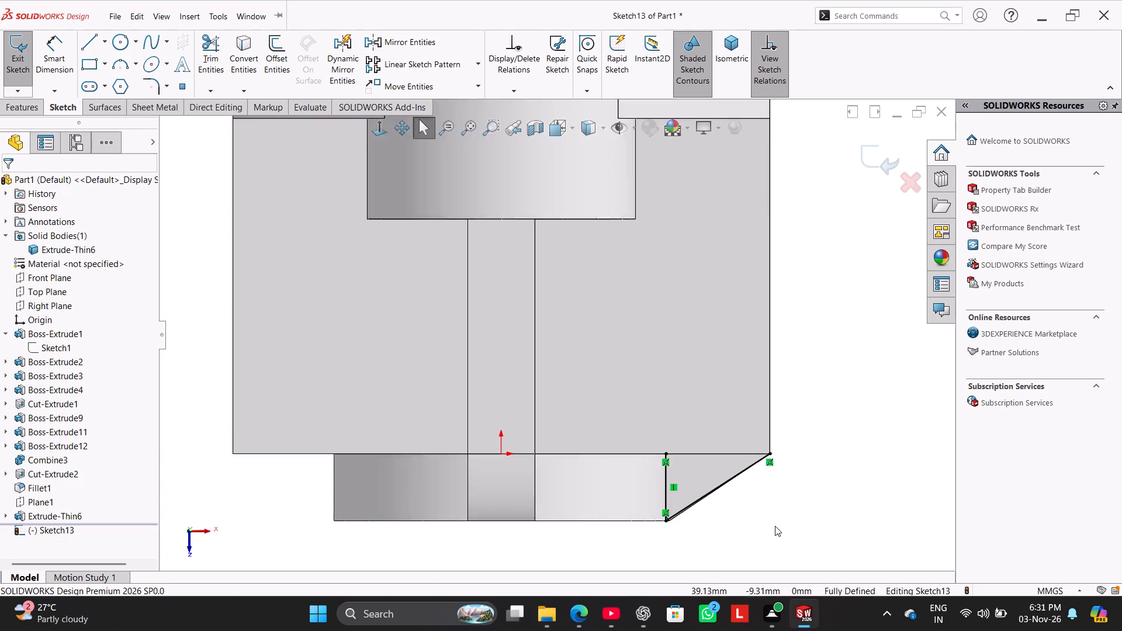
pyautogui.scroll(-5, 775, 526)
pyautogui.scroll(-1, 690, 468)
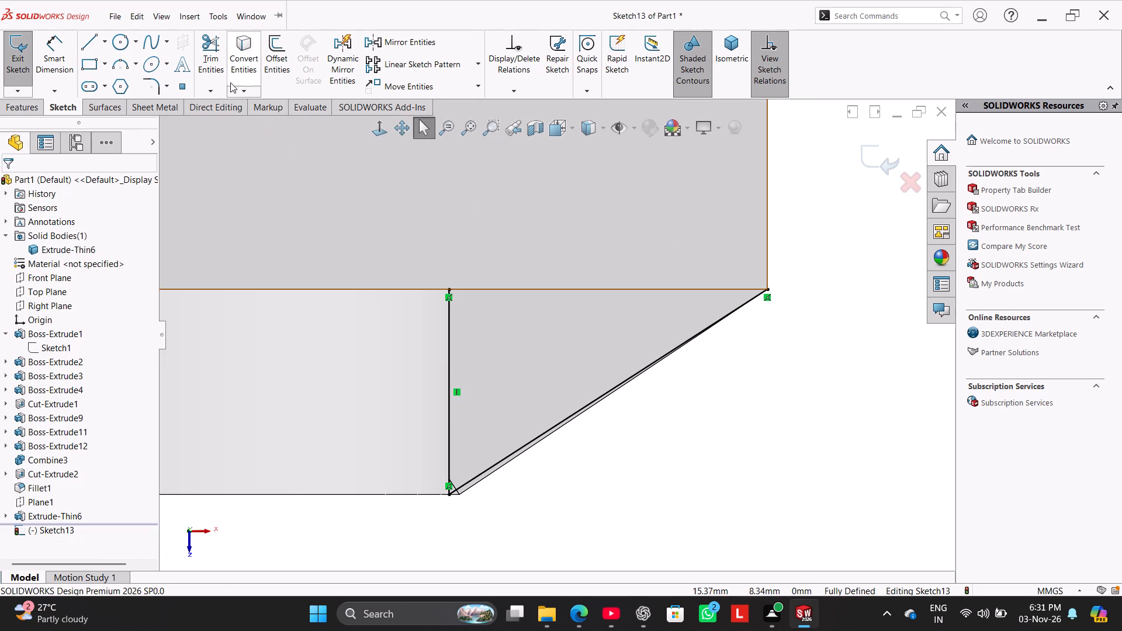
pyautogui.click(231, 51)
pyautogui.scroll(-2, 517, 448)
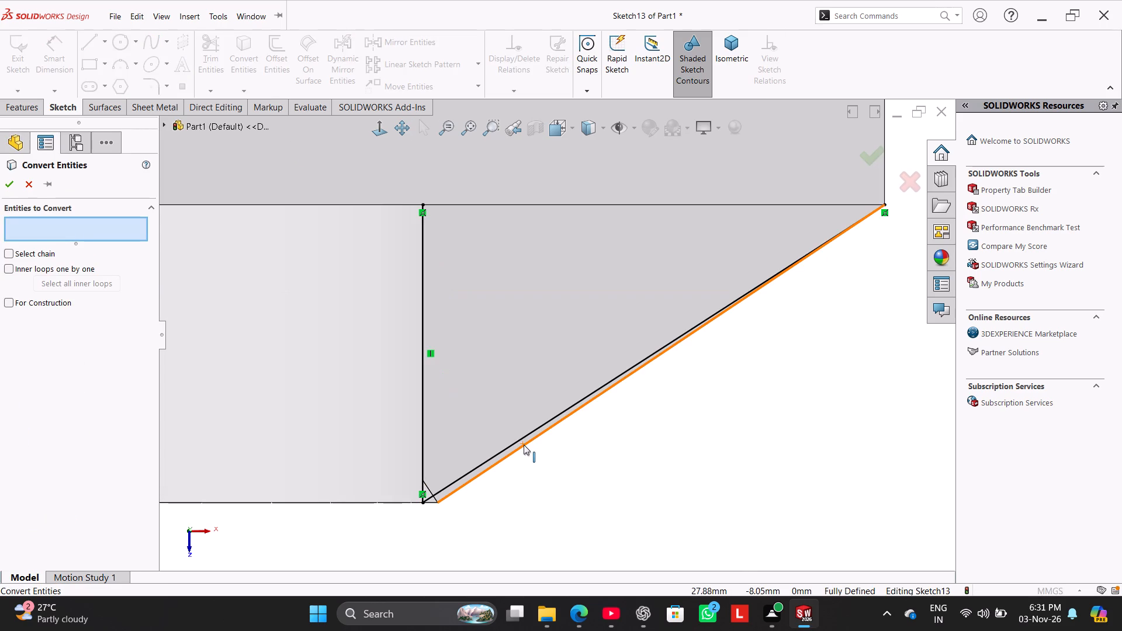
pyautogui.click(525, 446)
pyautogui.click(434, 504)
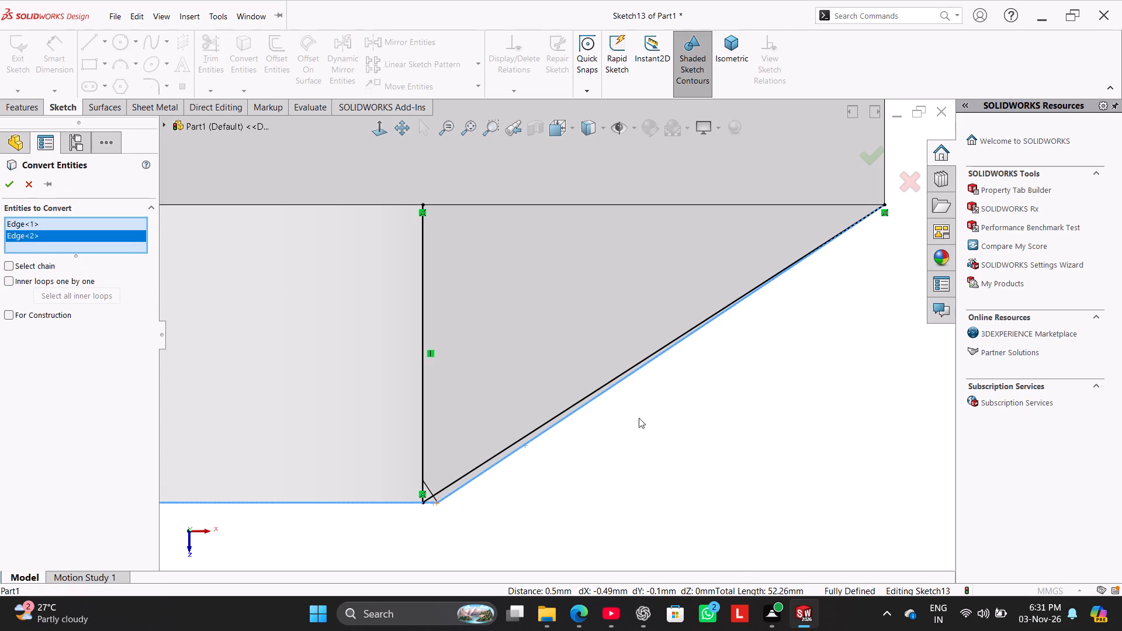
pyautogui.click(12, 181)
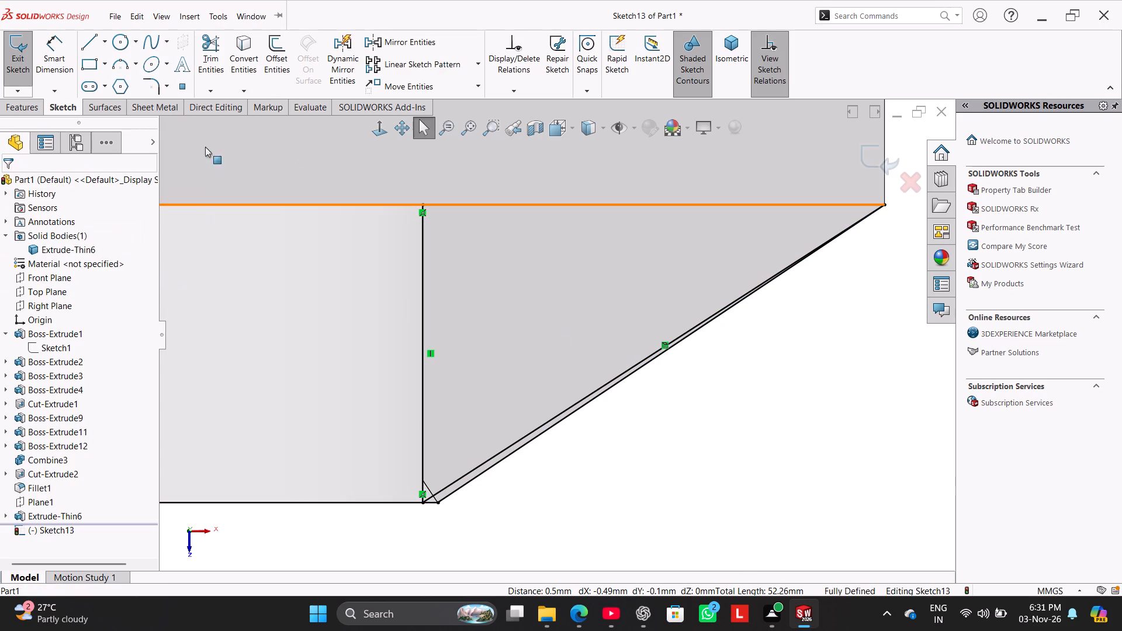
# Trim the converted ring edge beyond the rib and remove the vertical line, leaving a closed sliver profile.
pyautogui.click(206, 53)
pyautogui.moveTo(292, 407); pyautogui.dragTo(374, 525)
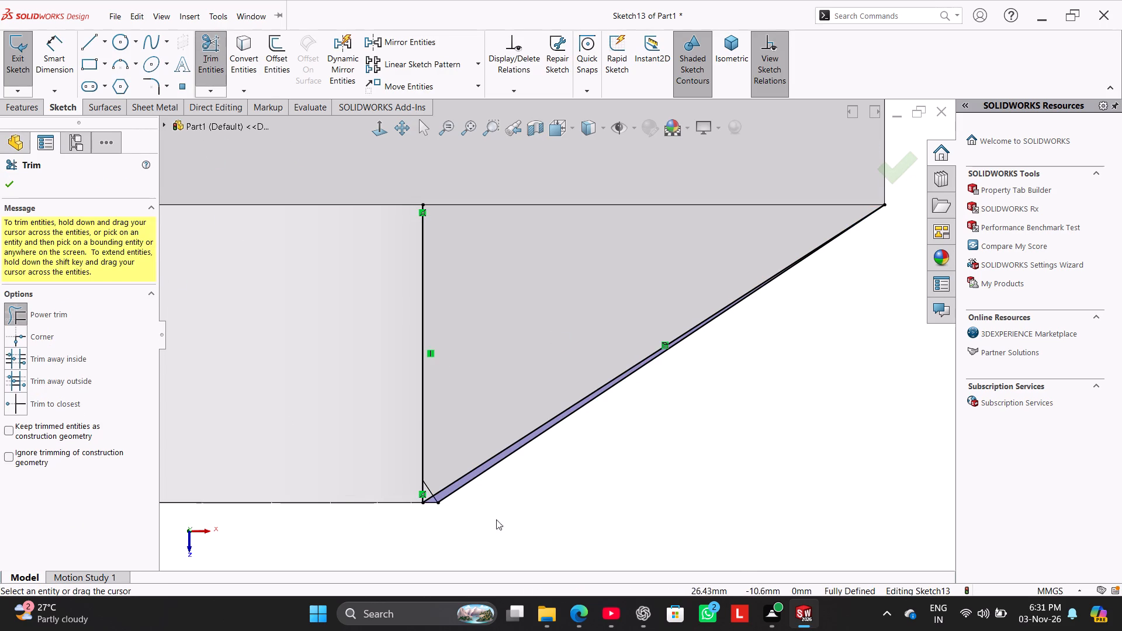
pyautogui.moveTo(477, 318); pyautogui.dragTo(285, 283)
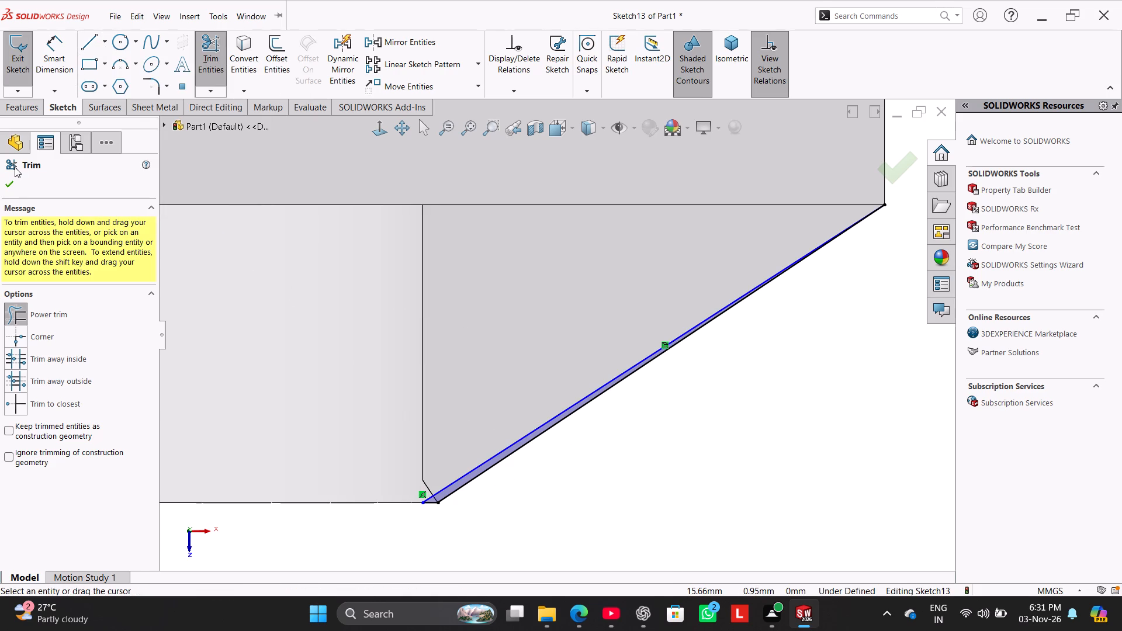
pyautogui.click(12, 182)
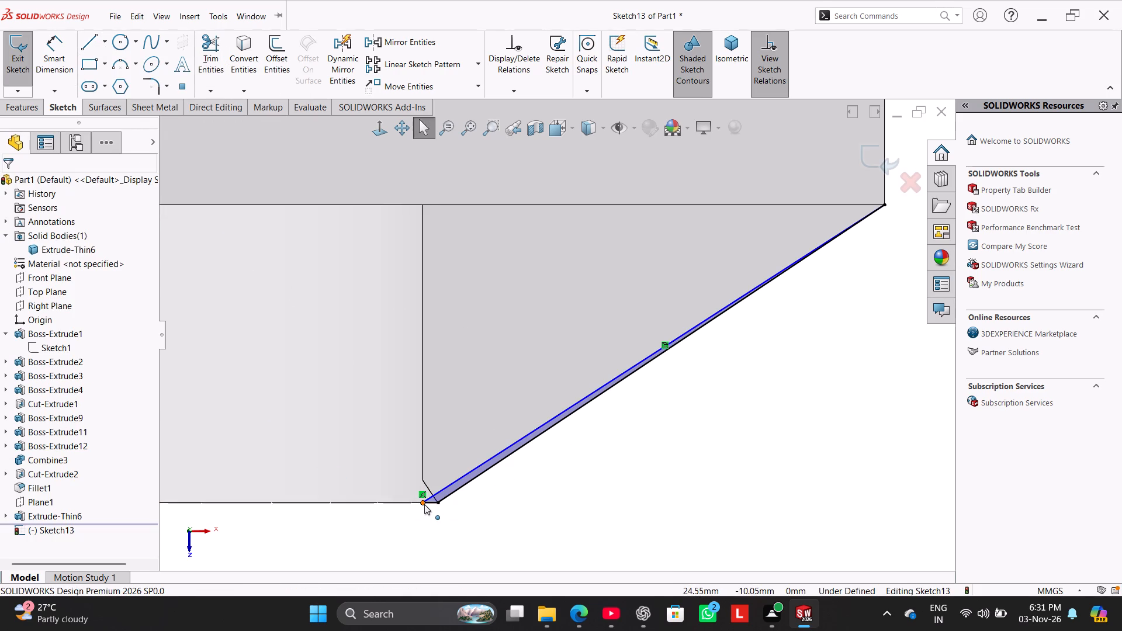
# Add a coincident relation between the diagonal line's ring-side endpoint and the ring's vertical edge.
pyautogui.keyDown('ctrl'); pyautogui.click(424, 504); pyautogui.keyUp('ctrl')
pyautogui.keyDown('ctrl'); pyautogui.click(424, 216); pyautogui.keyUp('ctrl')
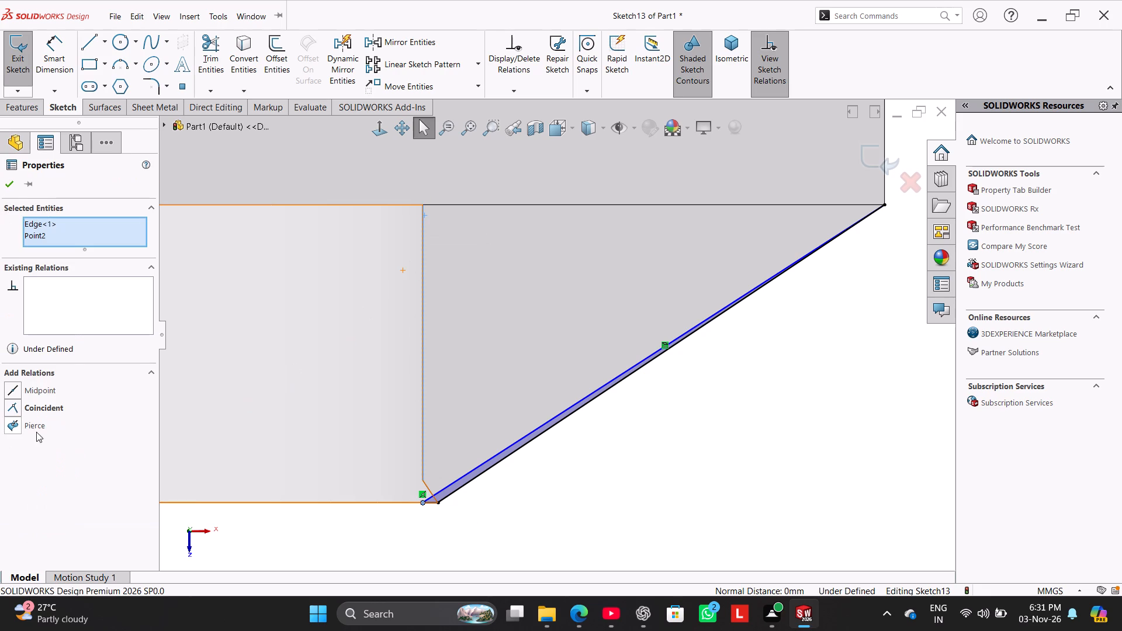
pyautogui.click(35, 406)
pyautogui.click(571, 507)
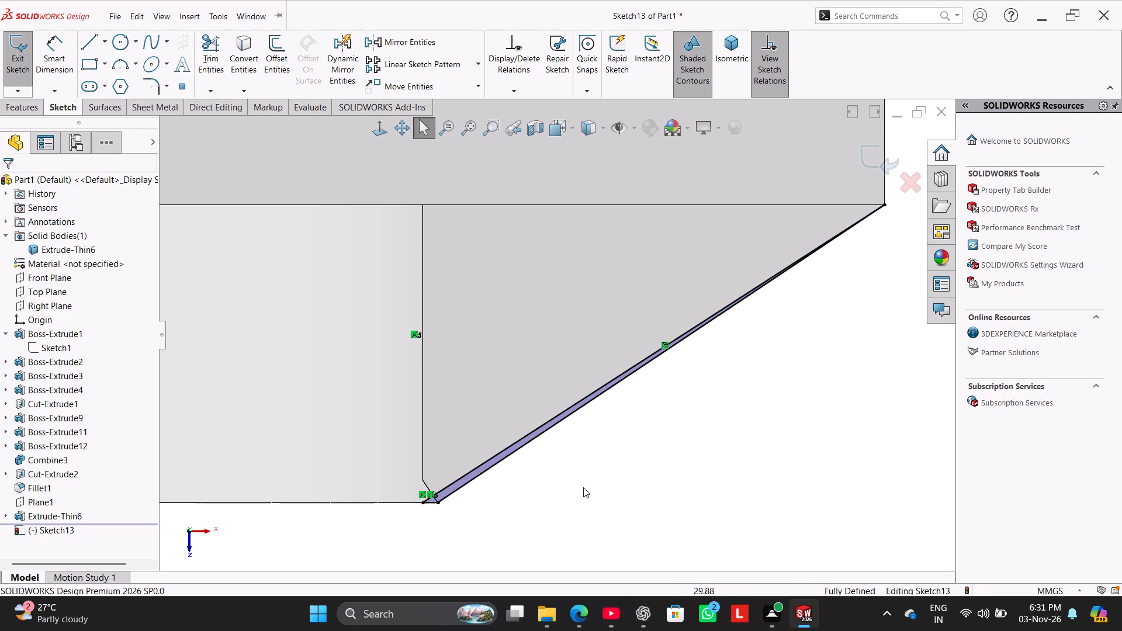
# Cut-extrude the sliver profile through the rib with the Up To Next end condition.
pyautogui.click(32, 106)
pyautogui.click(207, 55)
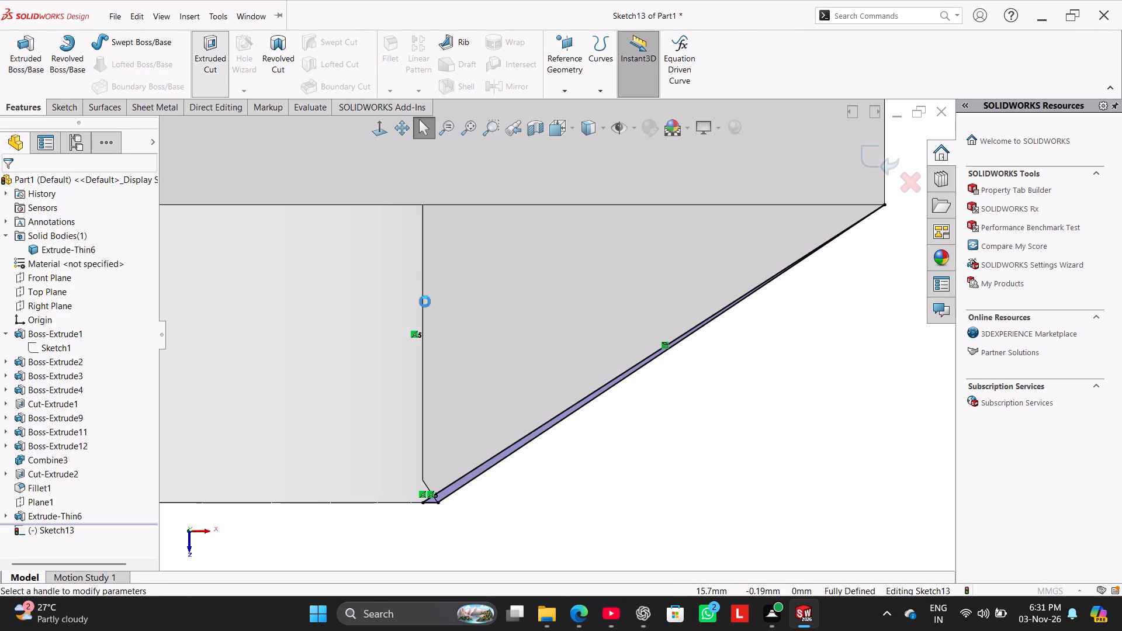
pyautogui.moveTo(569, 486); pyautogui.dragTo(584, 342, button='middle')
pyautogui.scroll(5, 584, 403)
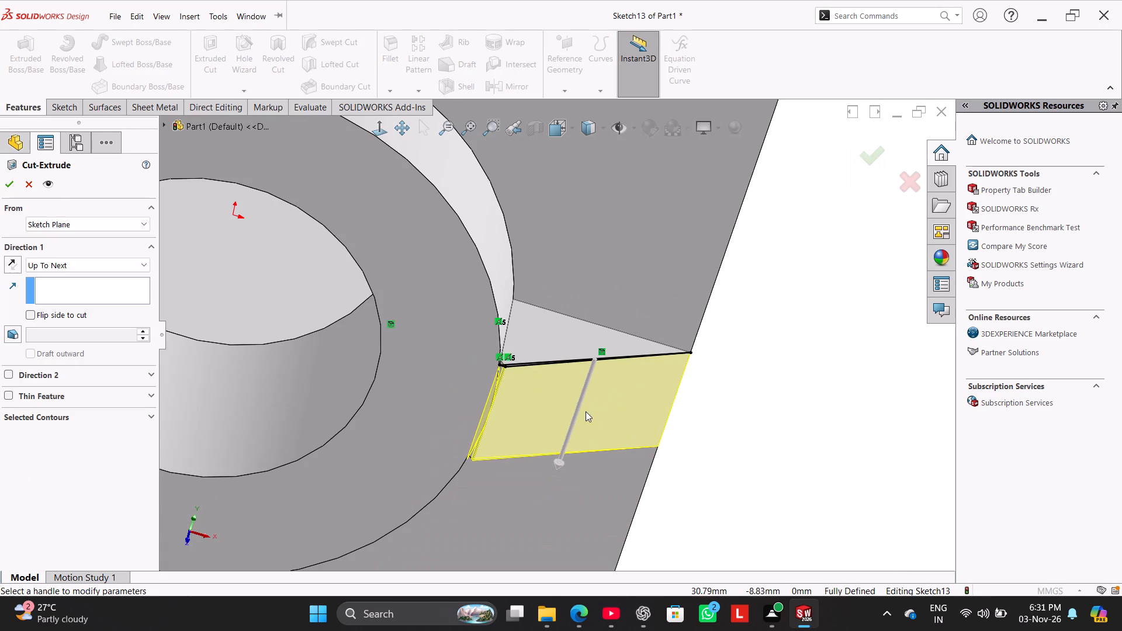
pyautogui.click(10, 187)
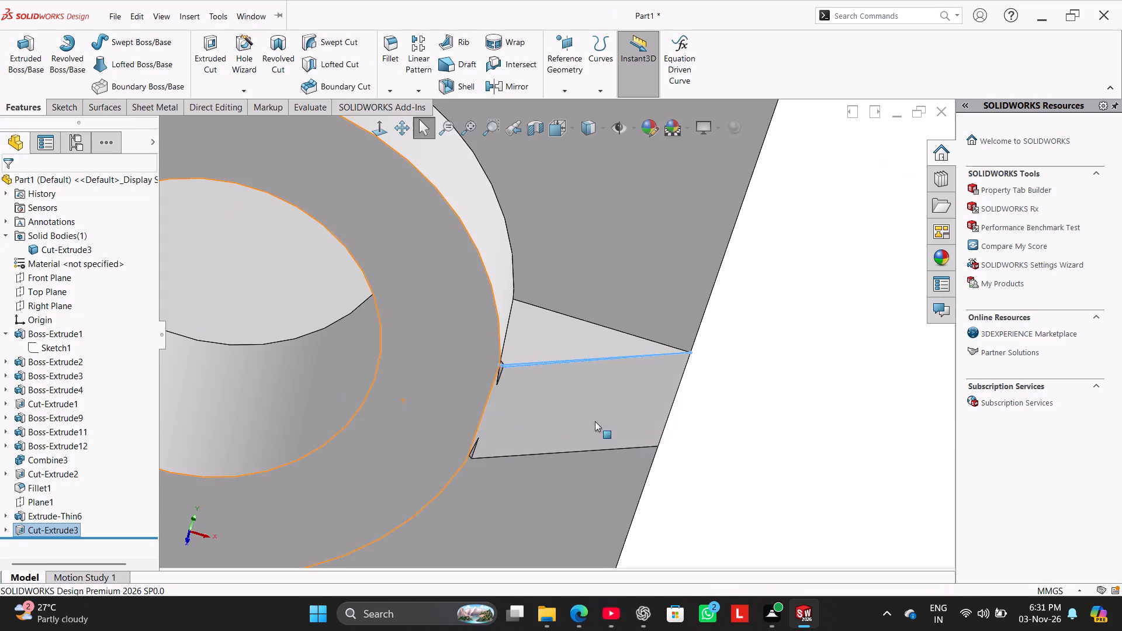
# Start a sketch on the small leftover triangular face where the rib meets the front ring and convert its outline.
pyautogui.click(780, 407)
pyautogui.moveTo(779, 414); pyautogui.dragTo(732, 248, button='middle')
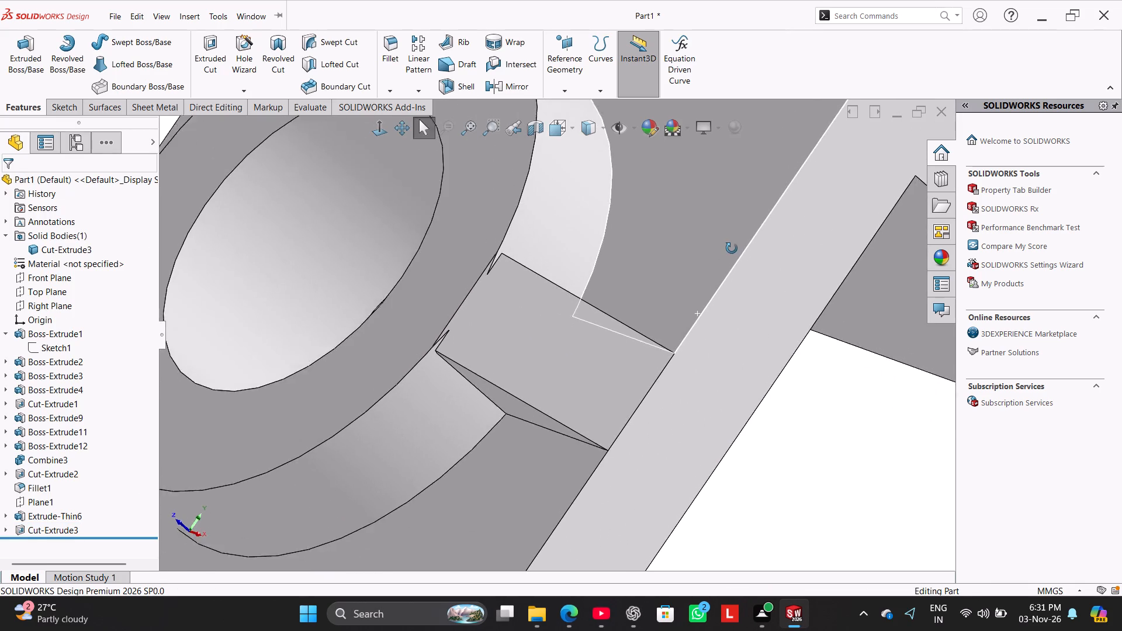
pyautogui.moveTo(732, 248); pyautogui.dragTo(752, 290, button='middle')
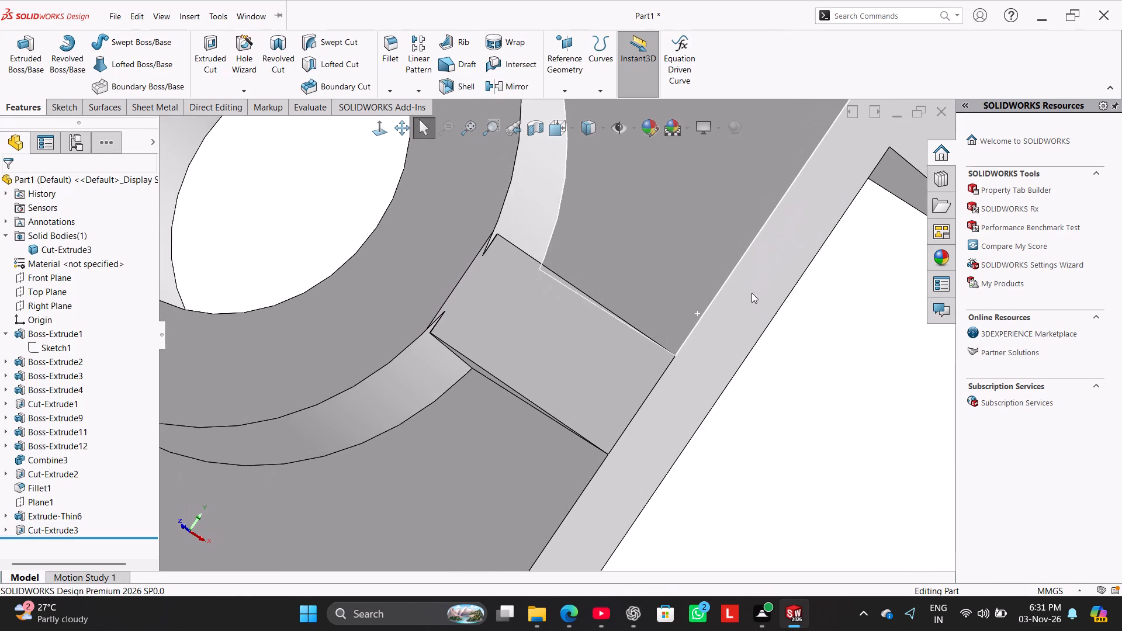
pyautogui.click(804, 400)
pyautogui.scroll(-3, 520, 304)
pyautogui.moveTo(519, 299); pyautogui.dragTo(591, 248, button='middle')
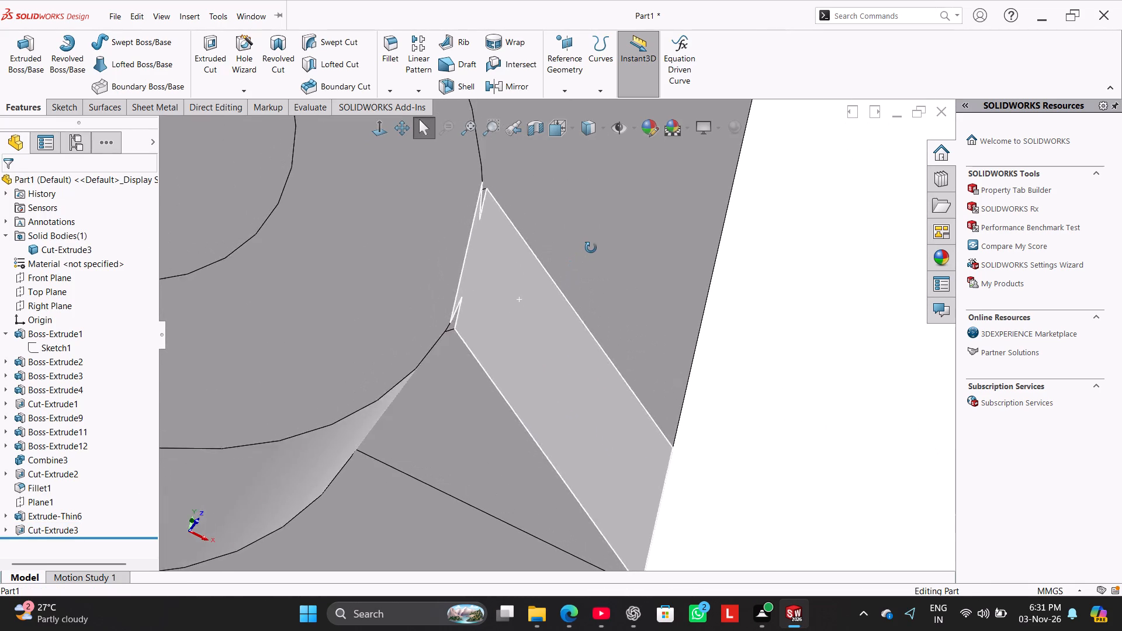
pyautogui.moveTo(591, 248); pyautogui.dragTo(592, 247, button='middle')
pyautogui.scroll(-5, 548, 286)
pyautogui.click(355, 362)
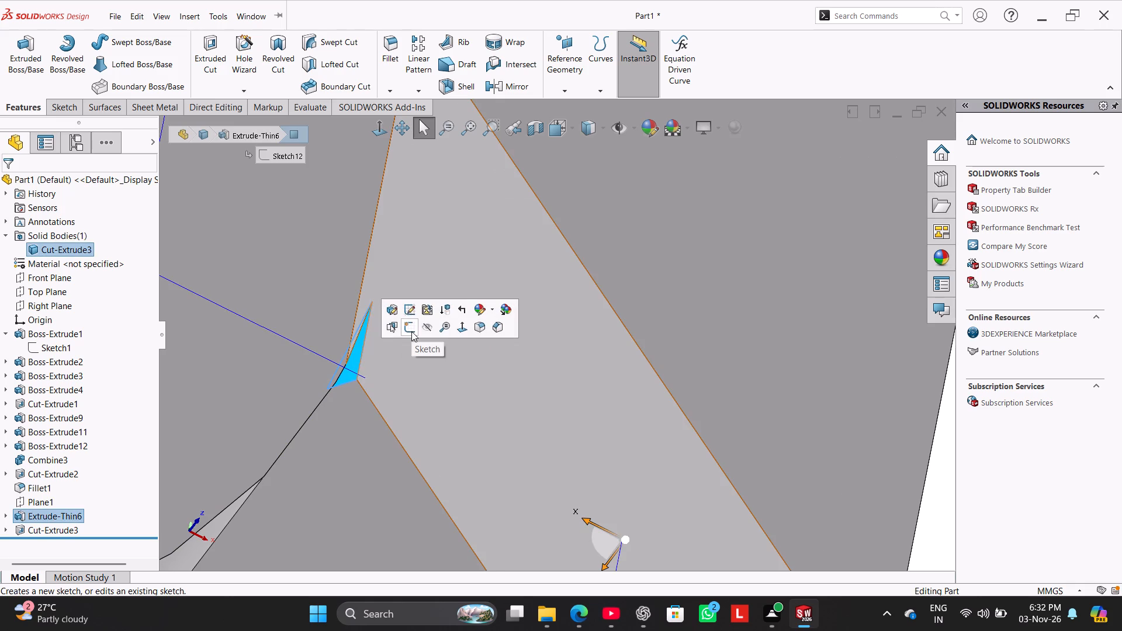
pyautogui.click(411, 331)
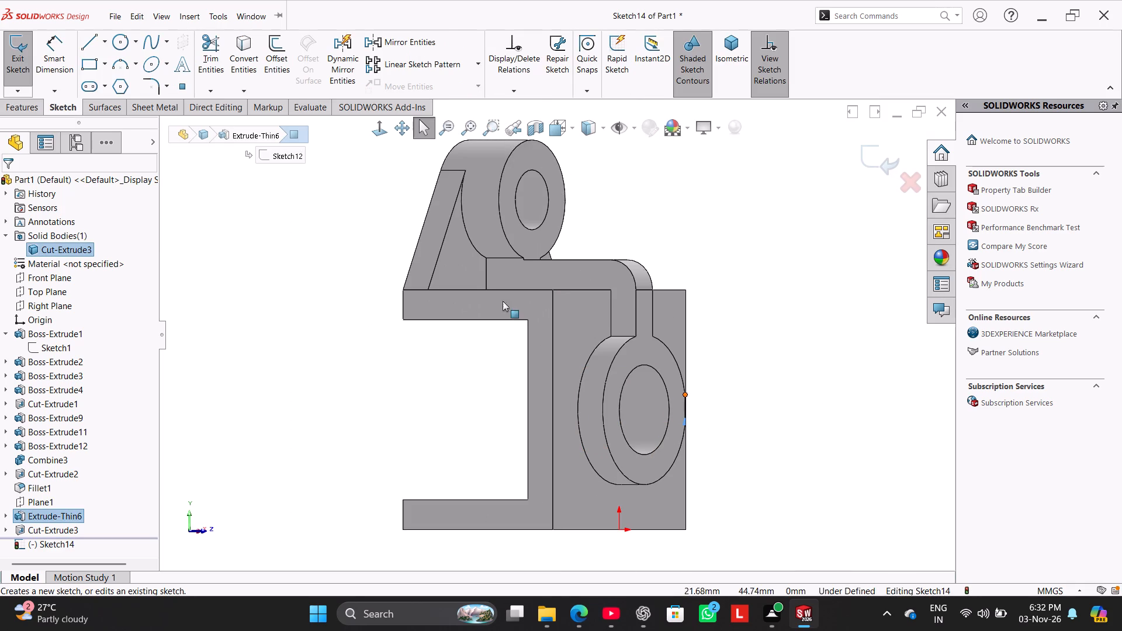
pyautogui.click(245, 67)
pyautogui.scroll(-2, 760, 402)
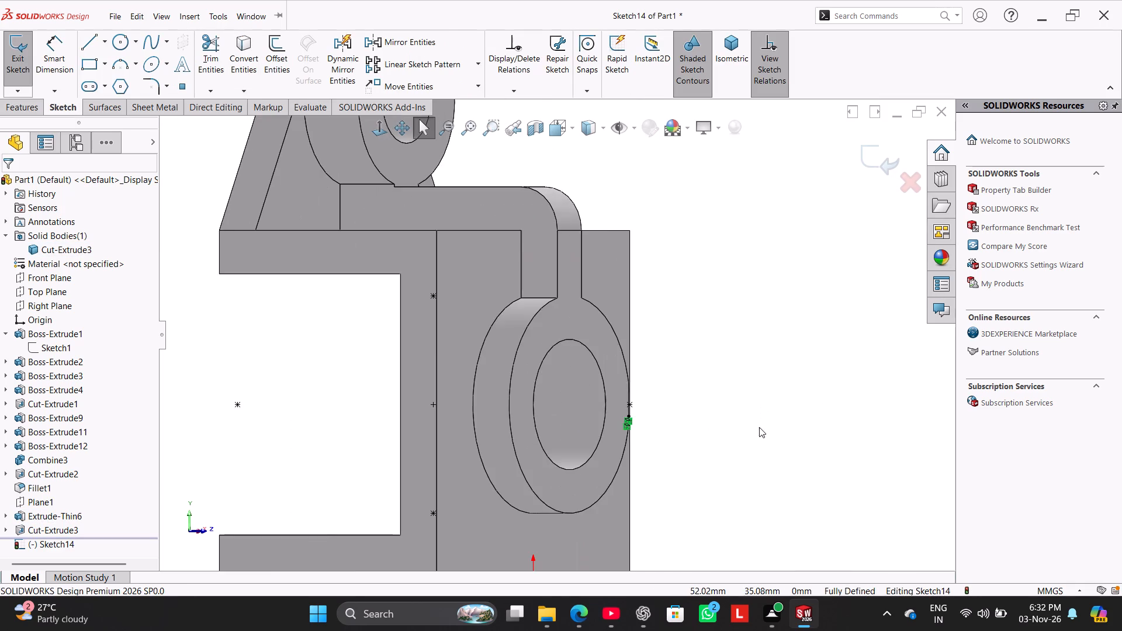
# Extrude the converted triangular outline at the rib-ring junction 10 mm with Mid Plane and merged result.
pyautogui.moveTo(757, 427); pyautogui.dragTo(667, 402, button='middle')
pyautogui.scroll(-3, 699, 445)
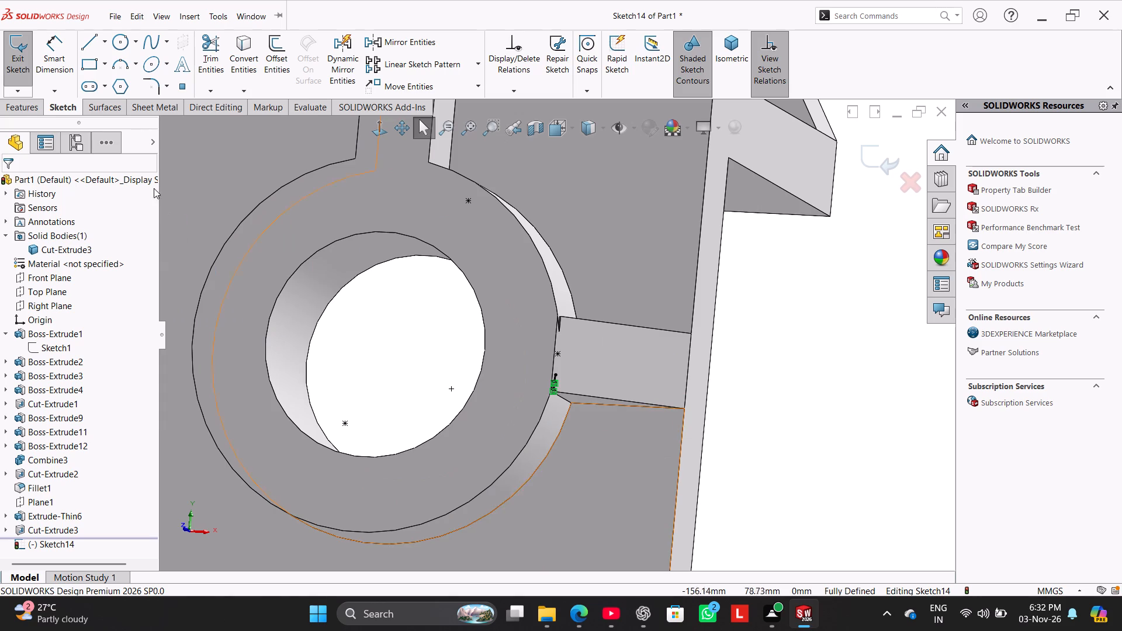
pyautogui.click(20, 107)
pyautogui.click(19, 77)
pyautogui.scroll(-1, 736, 414)
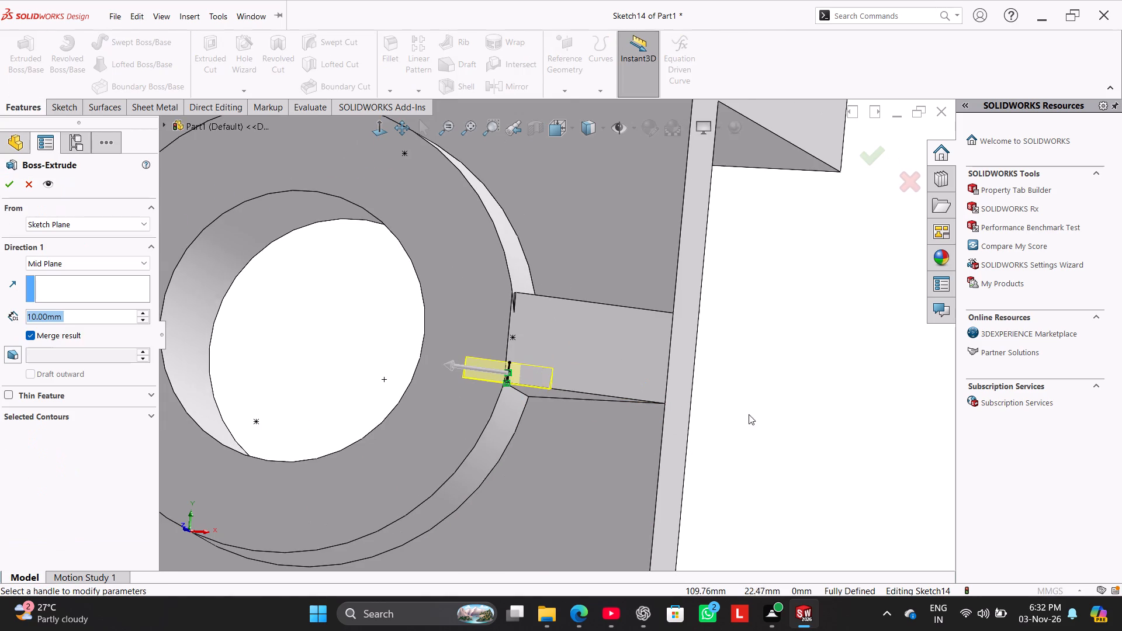
pyautogui.moveTo(757, 403); pyautogui.dragTo(770, 280, button='middle')
pyautogui.scroll(-2, 770, 279)
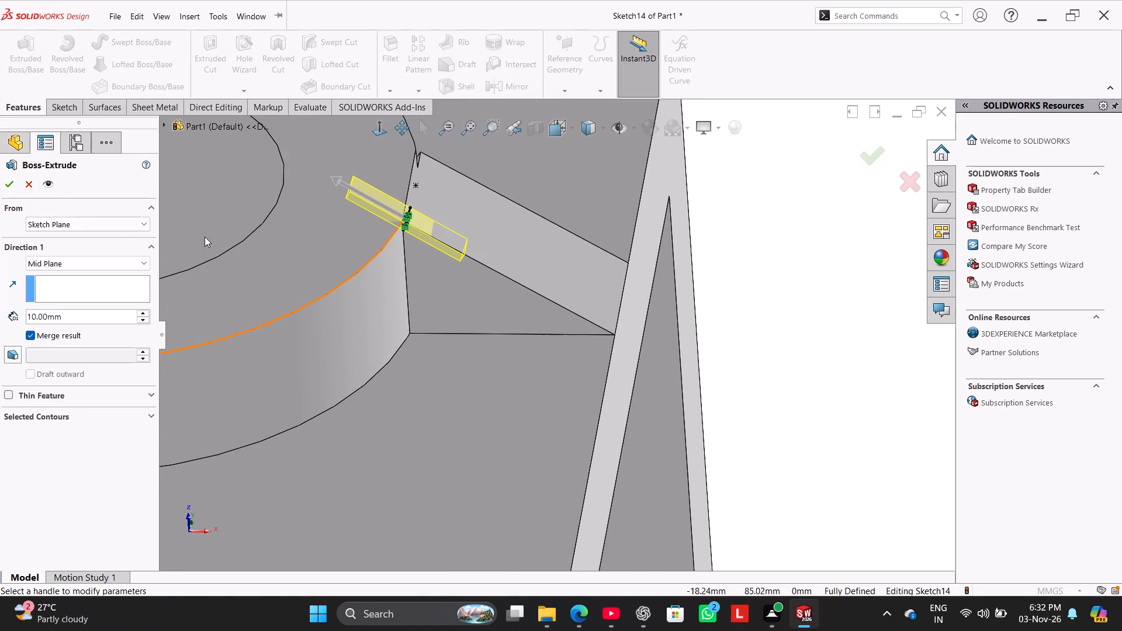
pyautogui.scroll(-2, 382, 240)
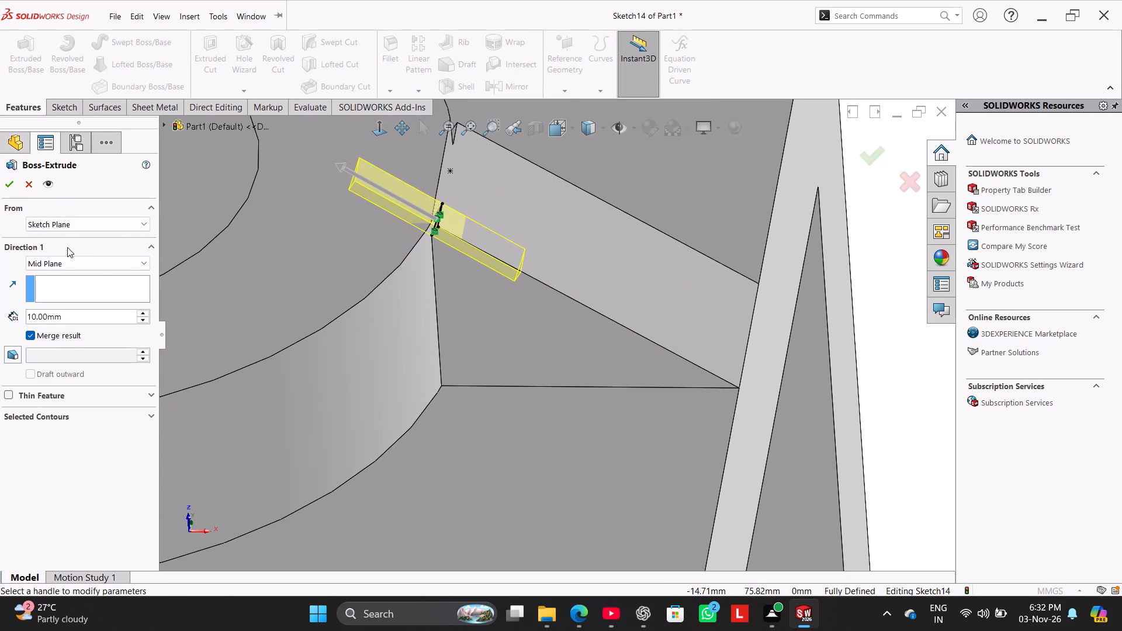
pyautogui.click(7, 185)
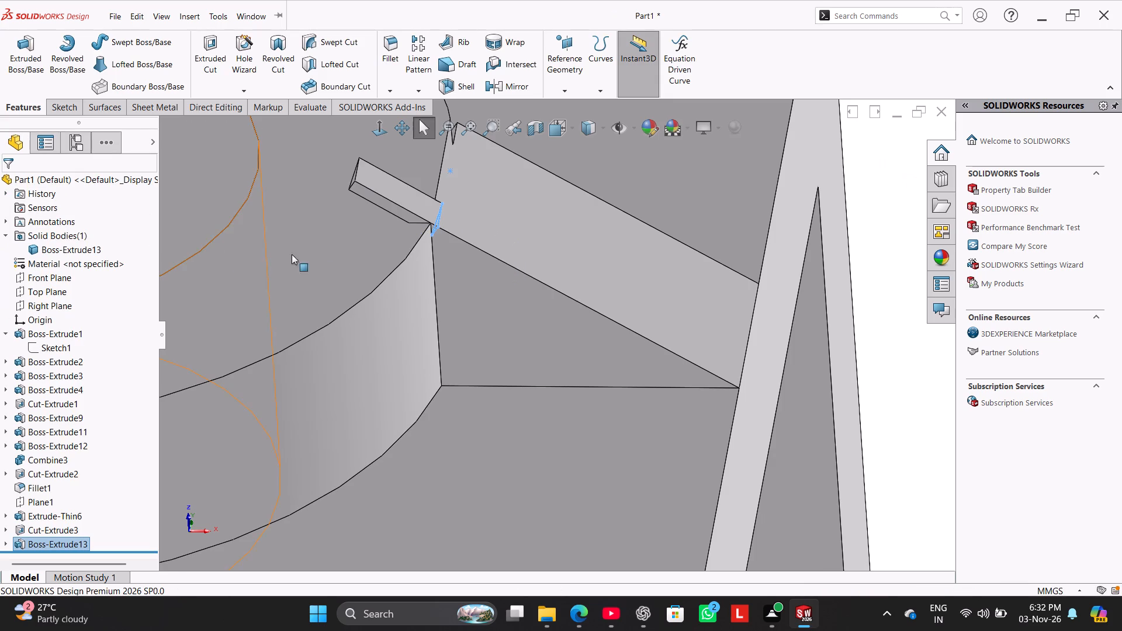
pyautogui.click(490, 219)
pyautogui.click(916, 346)
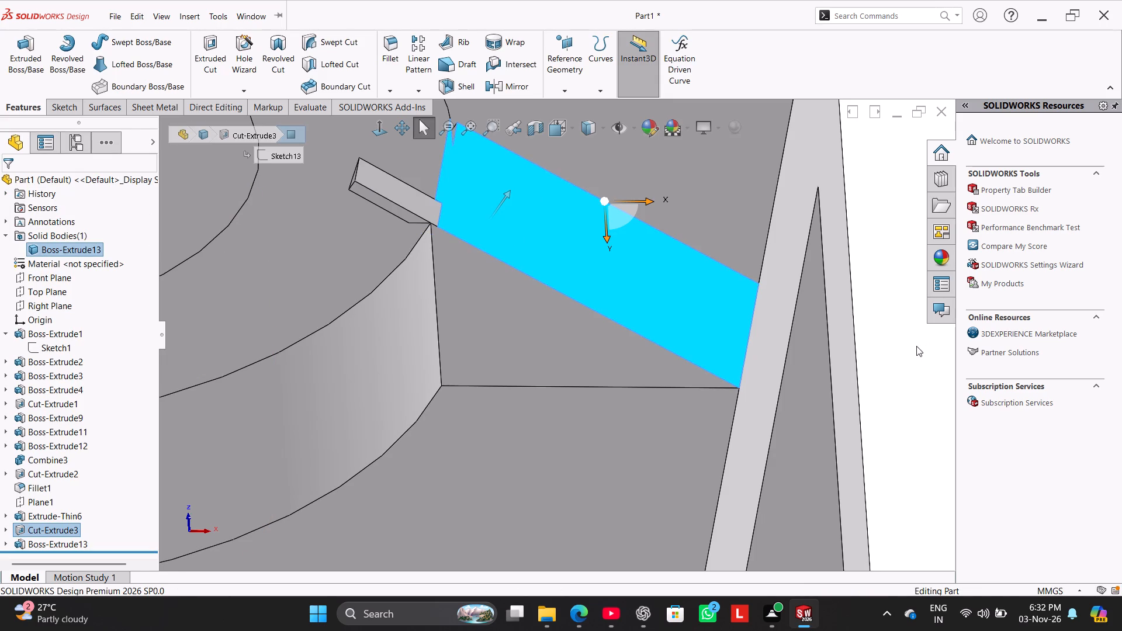
# Start a sketch on the other small leftover triangular face, at the rib's upper corner by the ring, and convert its outline.
pyautogui.scroll(-4, 472, 189)
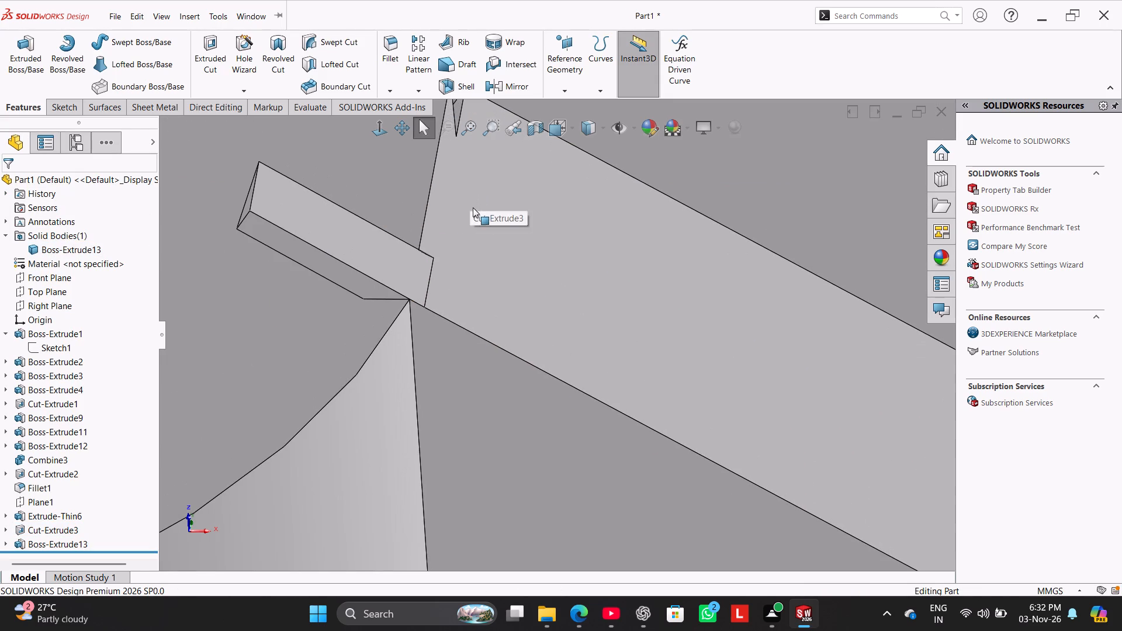
pyautogui.scroll(2, 477, 257)
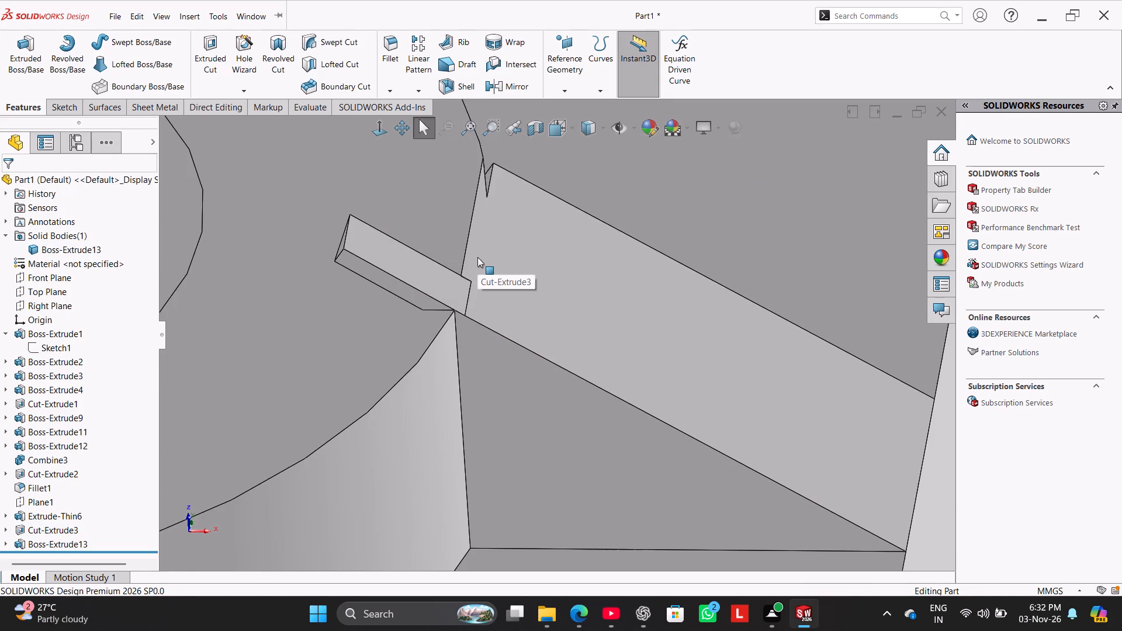
pyautogui.scroll(7, 477, 257)
pyautogui.scroll(1, 573, 318)
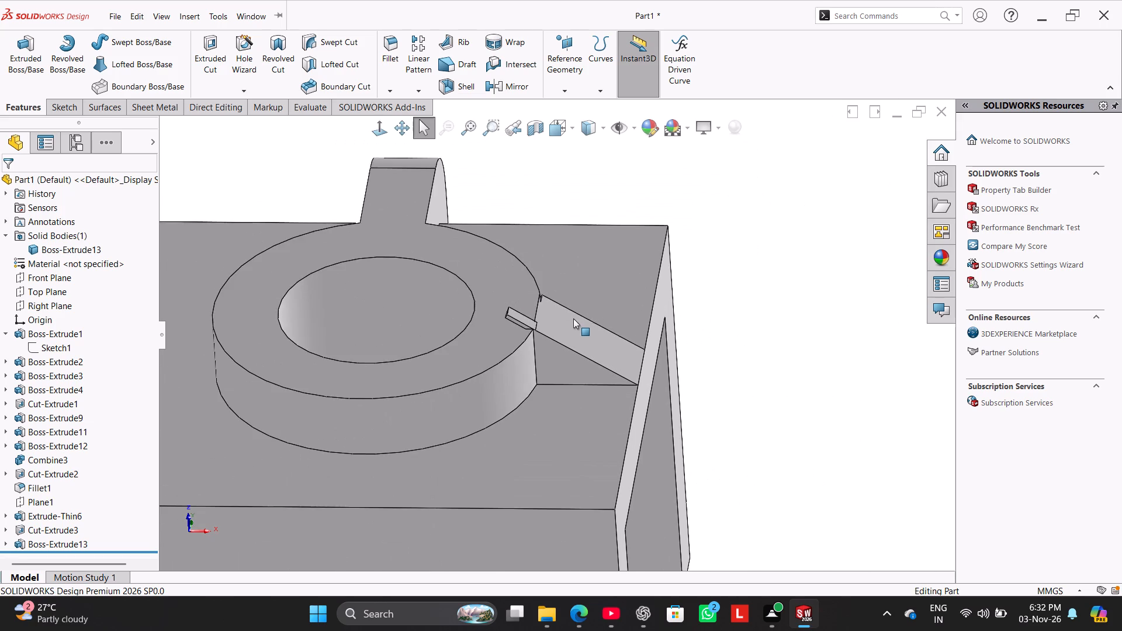
pyautogui.scroll(-2, 573, 318)
pyautogui.scroll(1, 678, 313)
pyautogui.moveTo(742, 325); pyautogui.dragTo(833, 272, button='right')
pyautogui.scroll(-8, 594, 447)
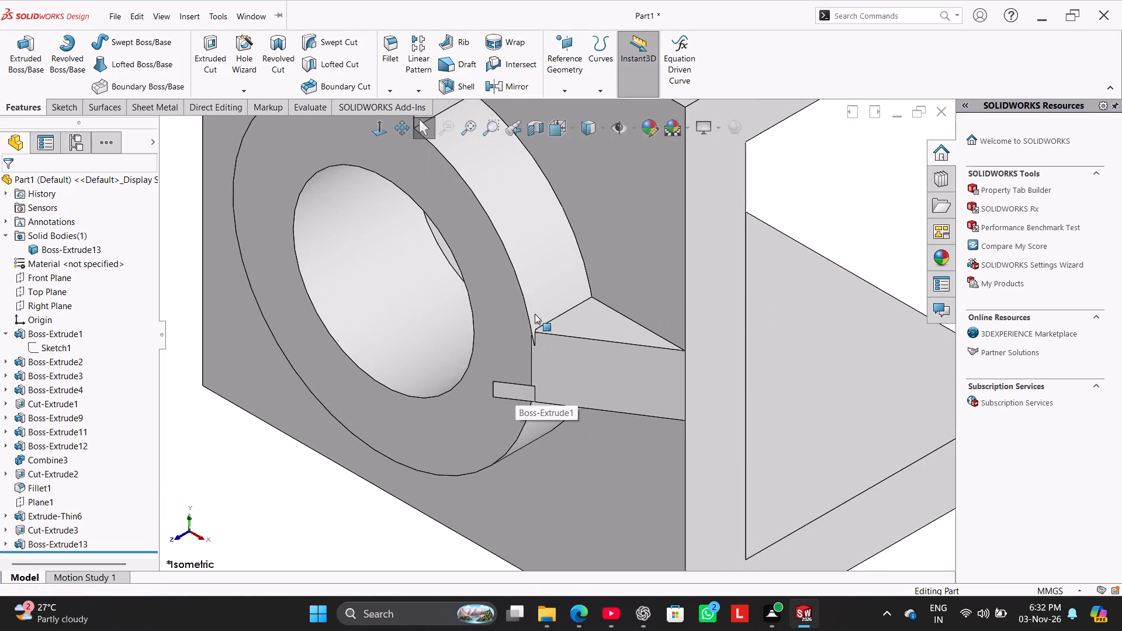
pyautogui.scroll(-4, 535, 314)
pyautogui.moveTo(551, 336); pyautogui.dragTo(601, 347, button='middle')
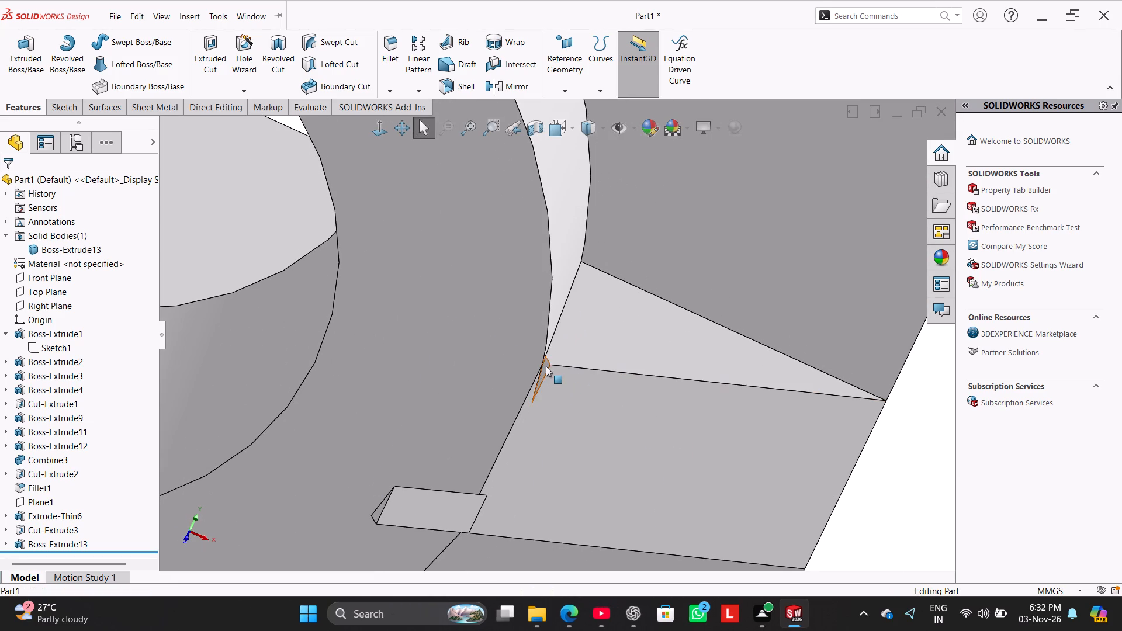
pyautogui.click(546, 366)
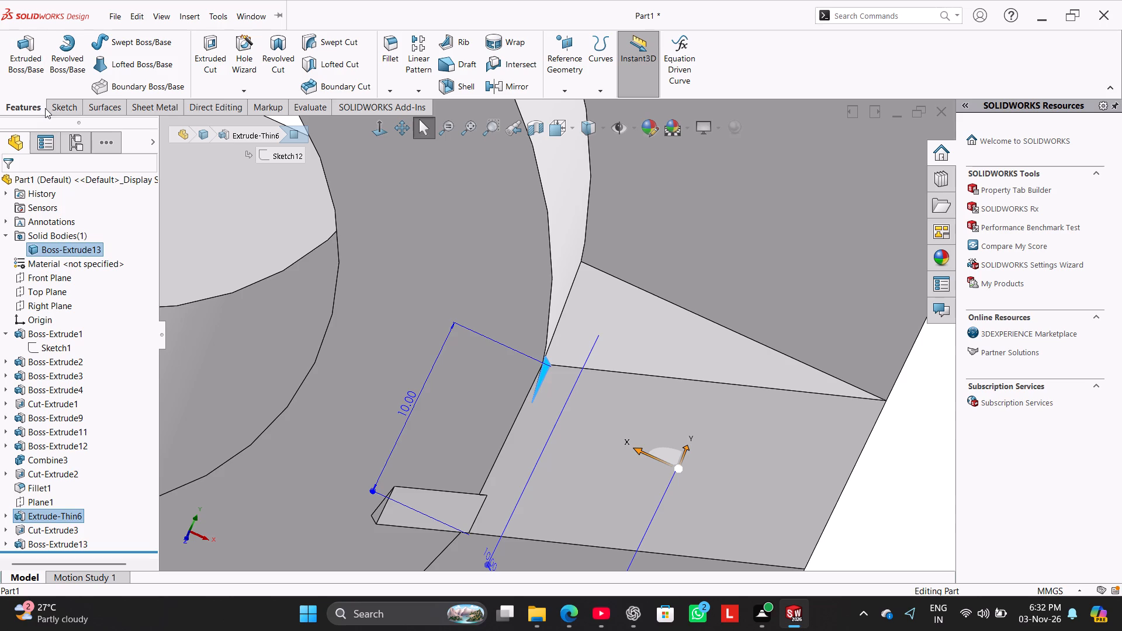
pyautogui.click(56, 105)
pyautogui.click(239, 51)
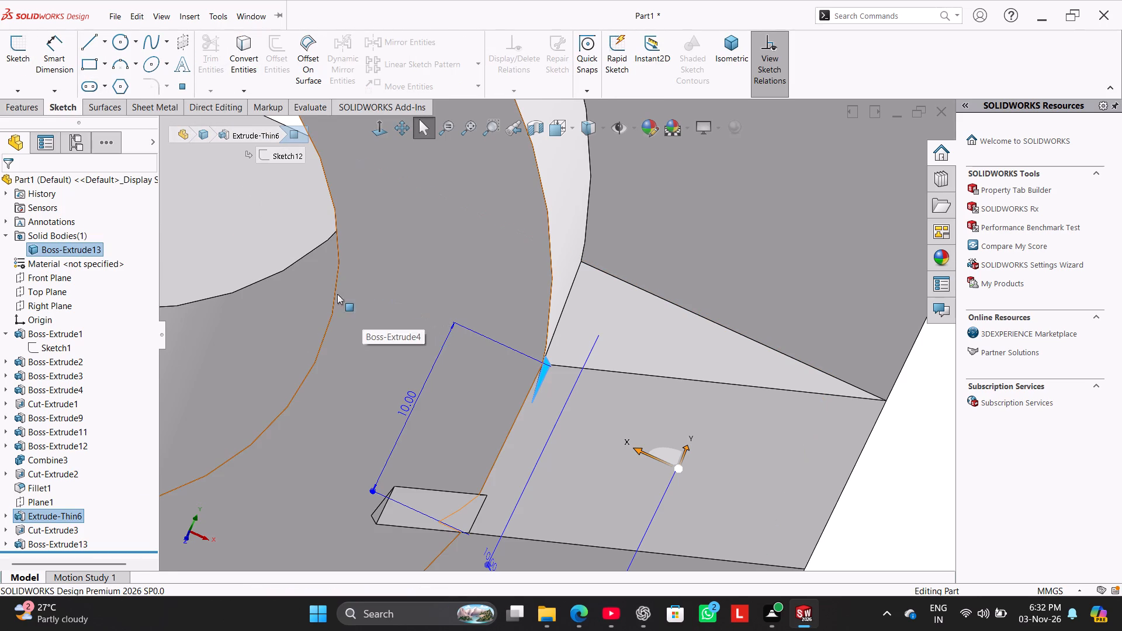
pyautogui.click(20, 62)
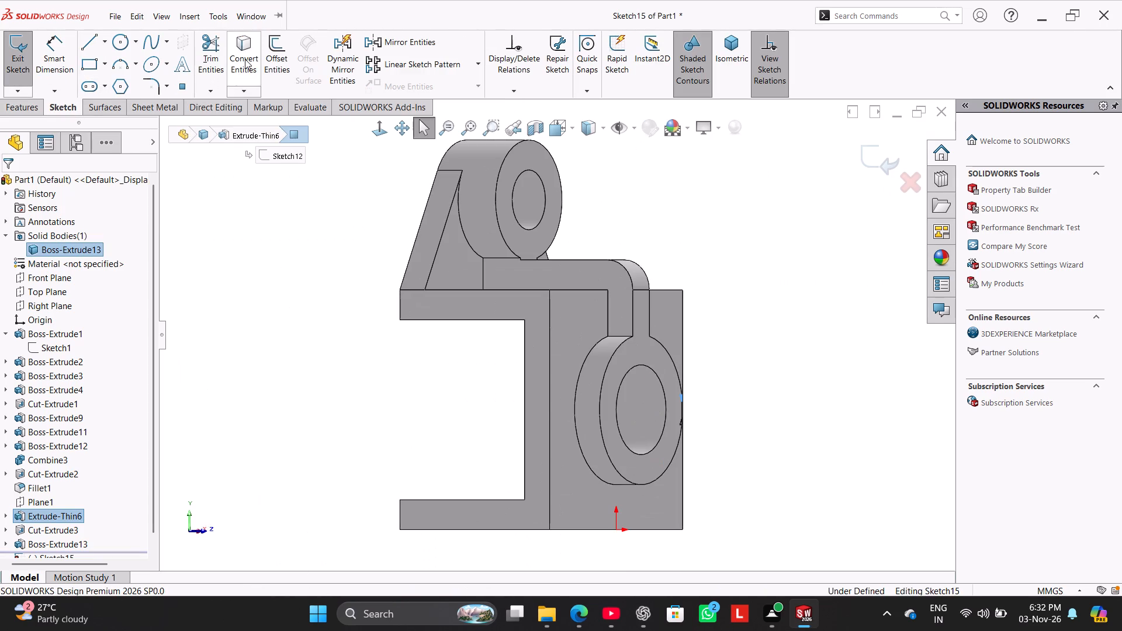
pyautogui.click(245, 59)
# Extrude the upper triangular outline 10 mm with Mid Plane and merged result.
pyautogui.moveTo(366, 247); pyautogui.dragTo(256, 230, button='middle')
pyautogui.click(20, 103)
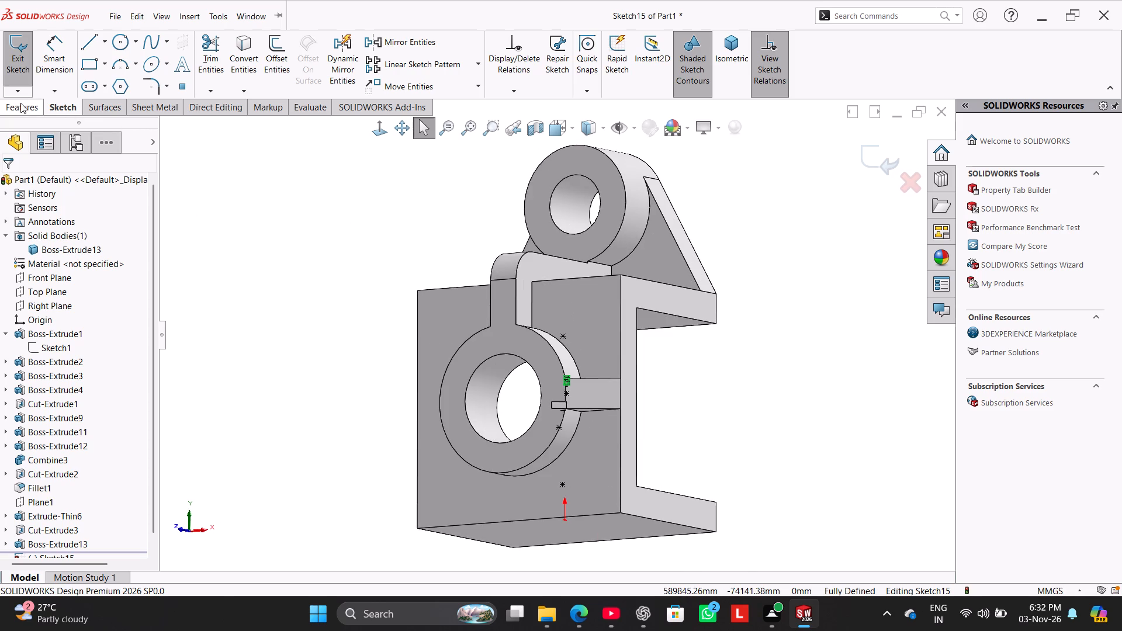
pyautogui.click(23, 62)
pyautogui.scroll(-2, 633, 359)
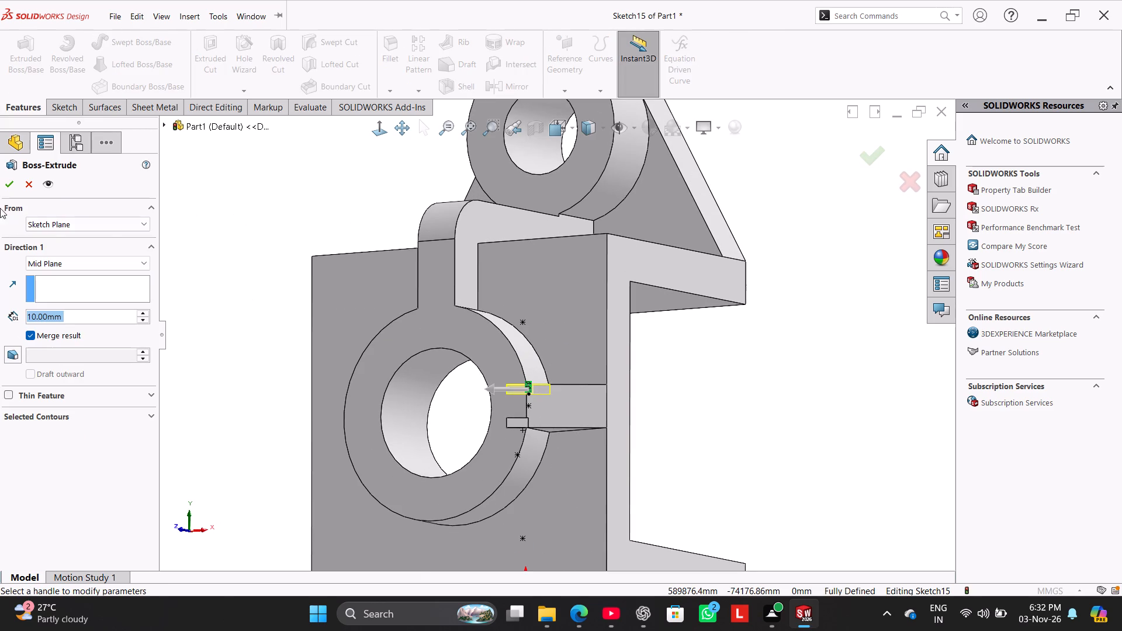
pyautogui.click(5, 185)
pyautogui.click(258, 248)
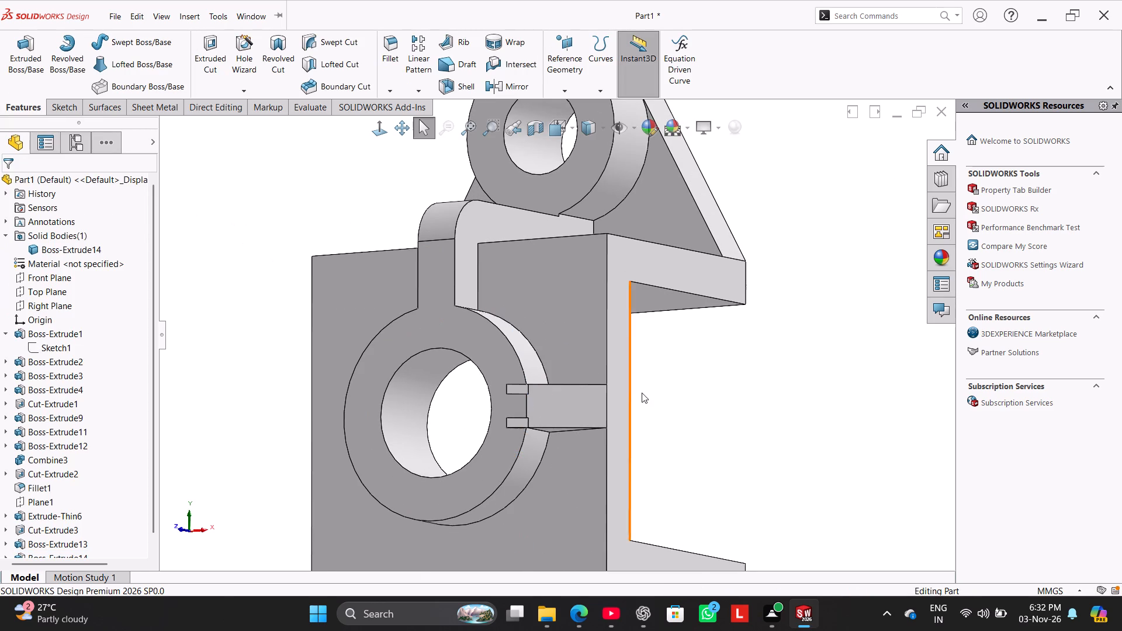
# Start a sketch on the front ring's front face and convert the face's outline.
pyautogui.moveTo(642, 393); pyautogui.dragTo(631, 327, button='middle')
pyautogui.scroll(-5, 631, 370)
pyautogui.moveTo(586, 410); pyautogui.dragTo(604, 329, button='middle')
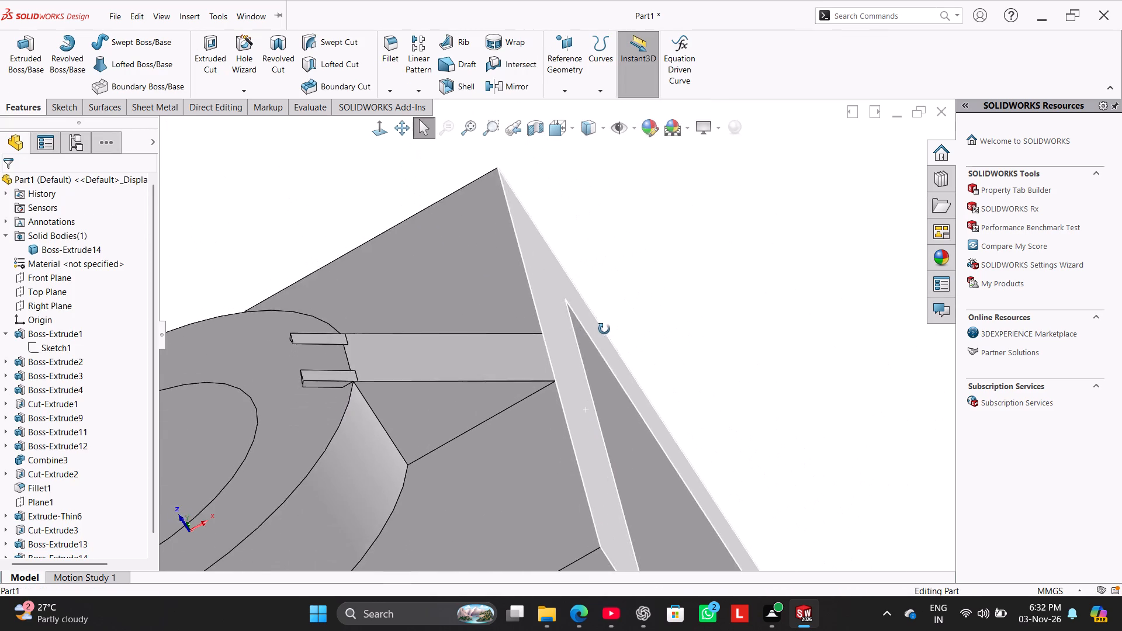
pyautogui.moveTo(604, 329); pyautogui.dragTo(590, 301, button='middle')
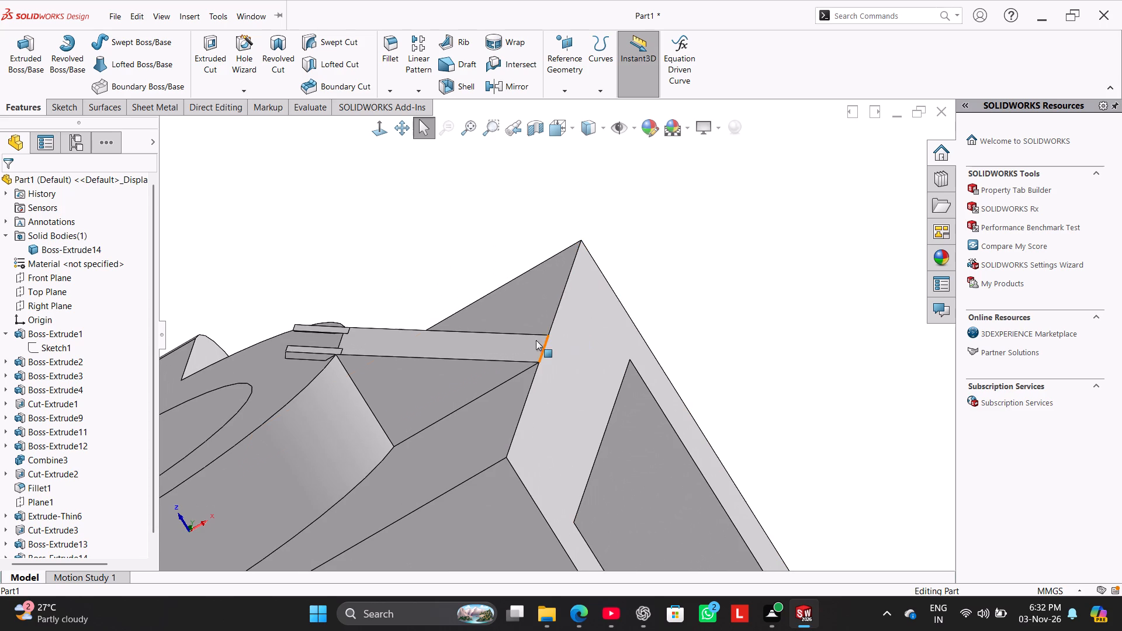
pyautogui.scroll(-2, 385, 318)
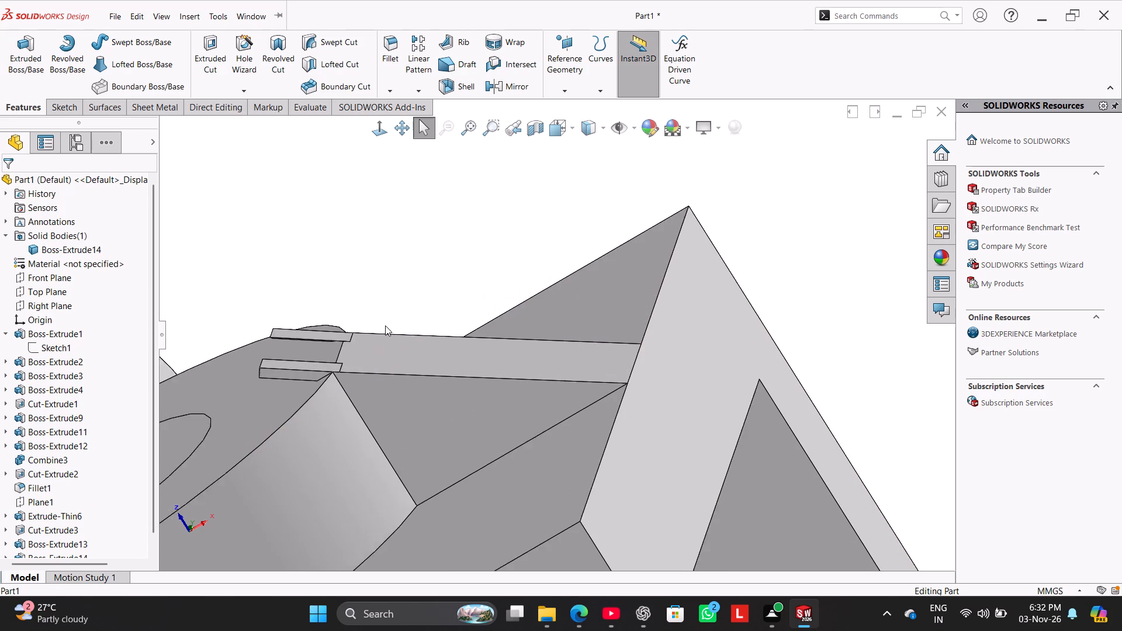
pyautogui.scroll(-1, 385, 325)
pyautogui.click(6, 332)
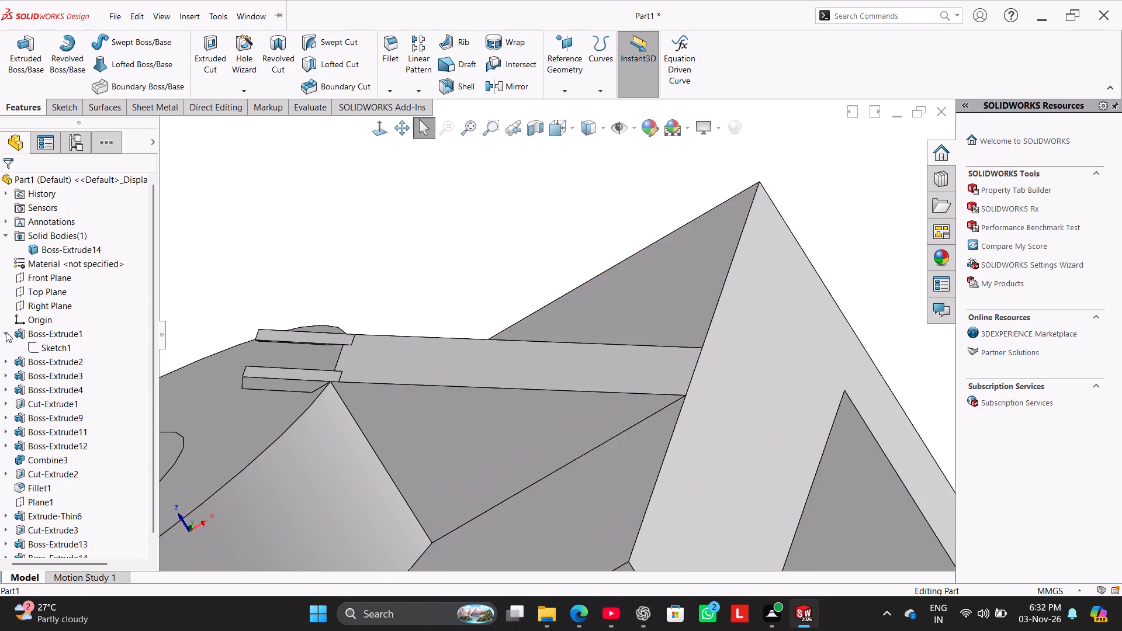
pyautogui.scroll(-2, 360, 377)
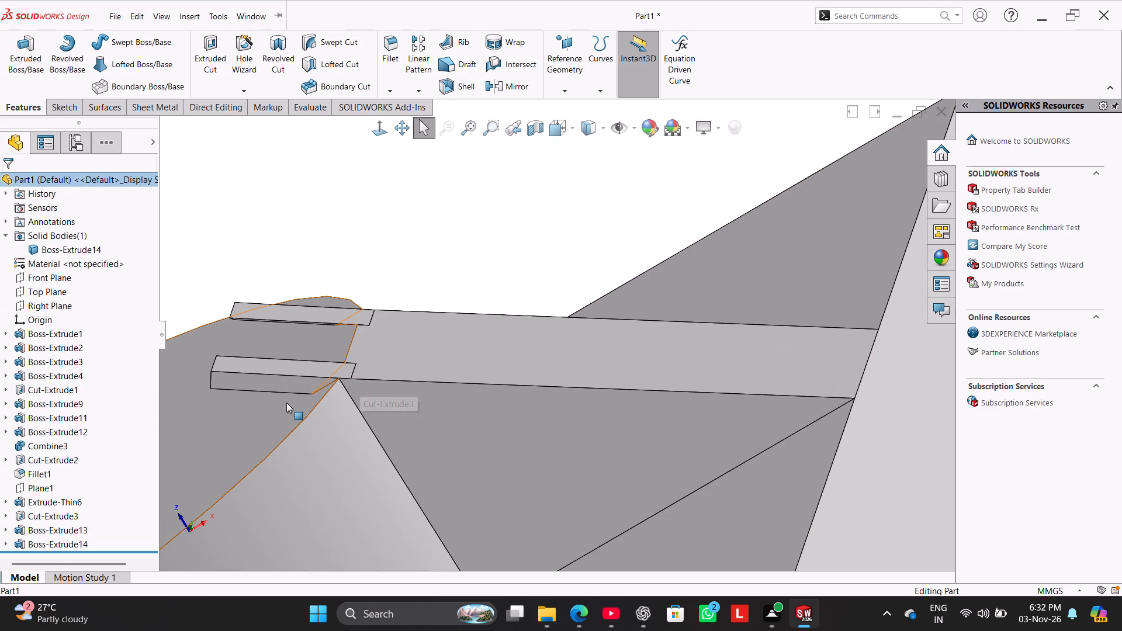
pyautogui.click(292, 411)
pyautogui.click(341, 382)
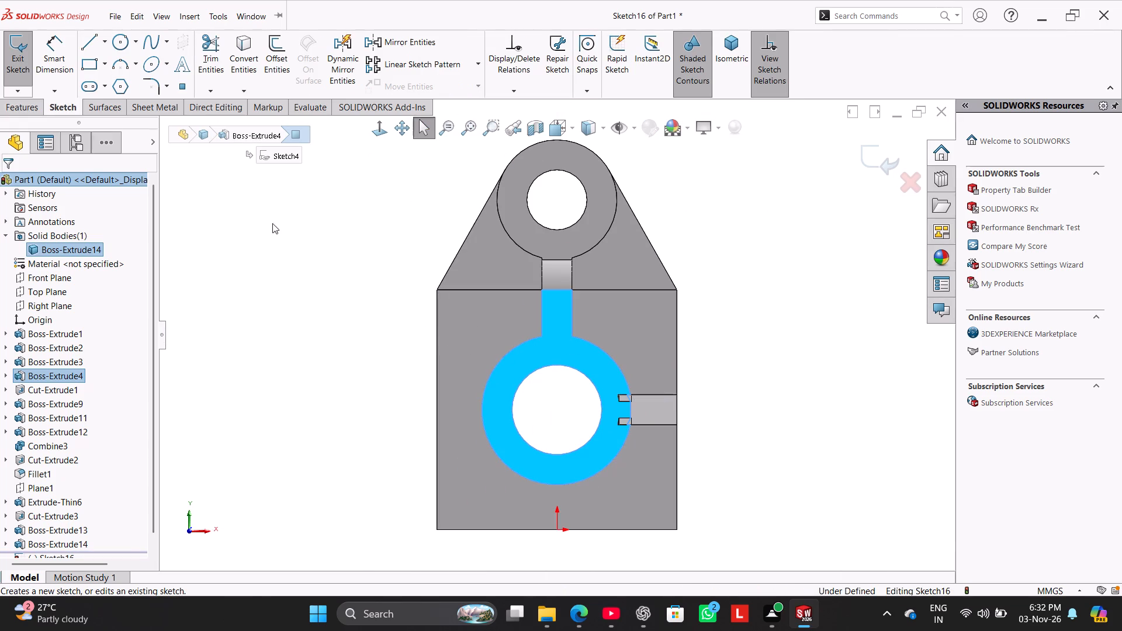
pyautogui.click(250, 58)
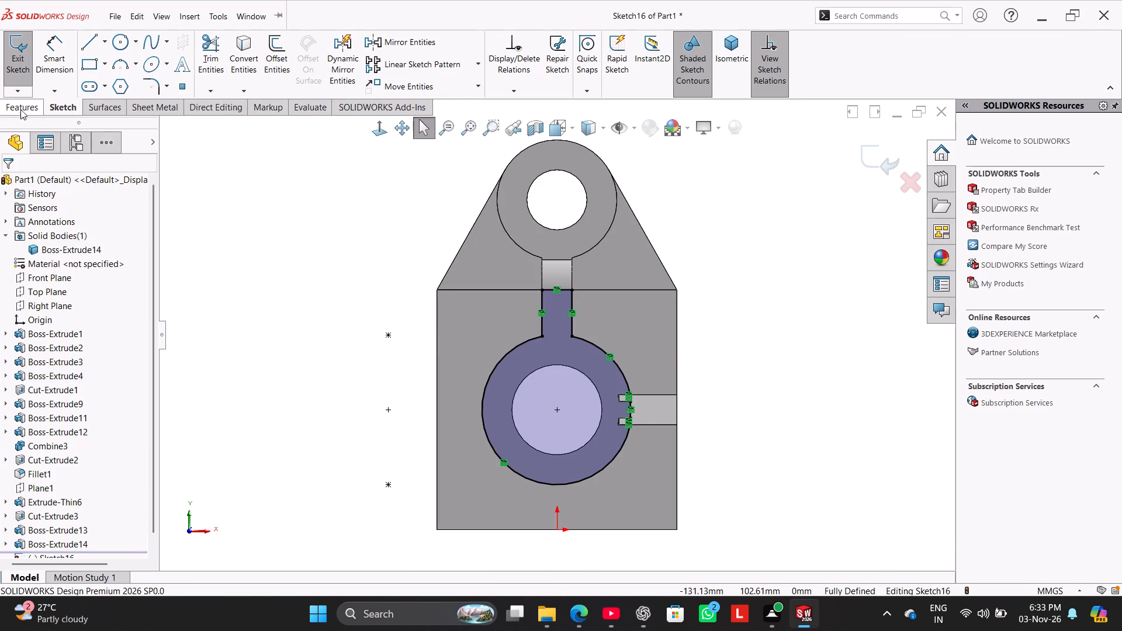
# Cut-extrude the converted ring outline with Up To Next in the reversed direction to trim the stubs protruding from the ring face.
pyautogui.click(19, 107)
pyautogui.click(207, 49)
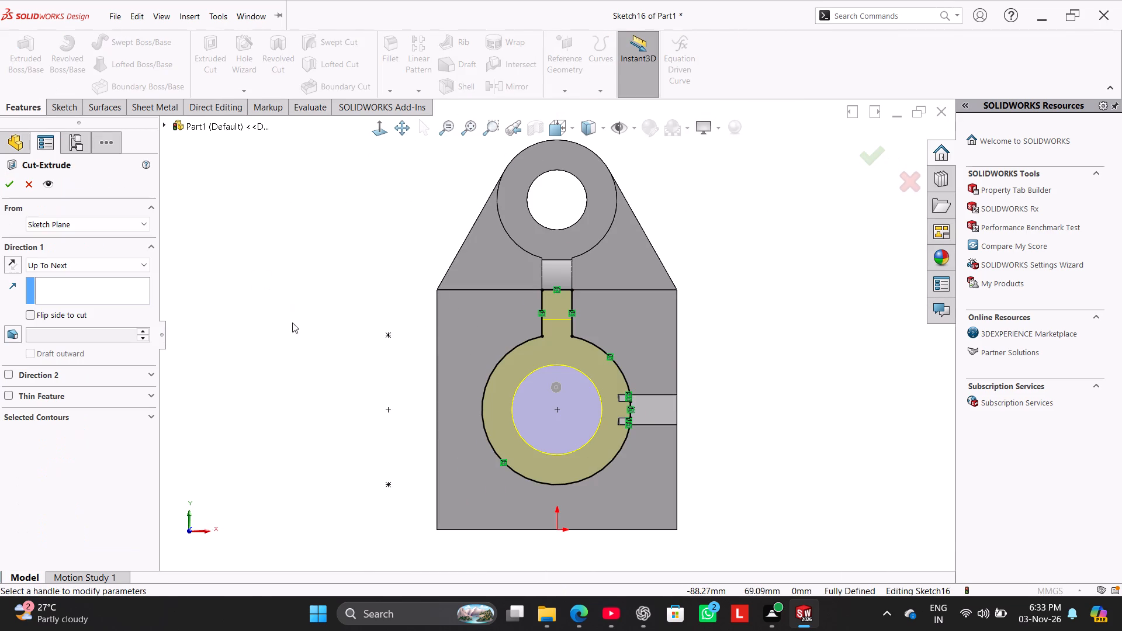
pyautogui.moveTo(343, 390); pyautogui.dragTo(296, 228, button='middle')
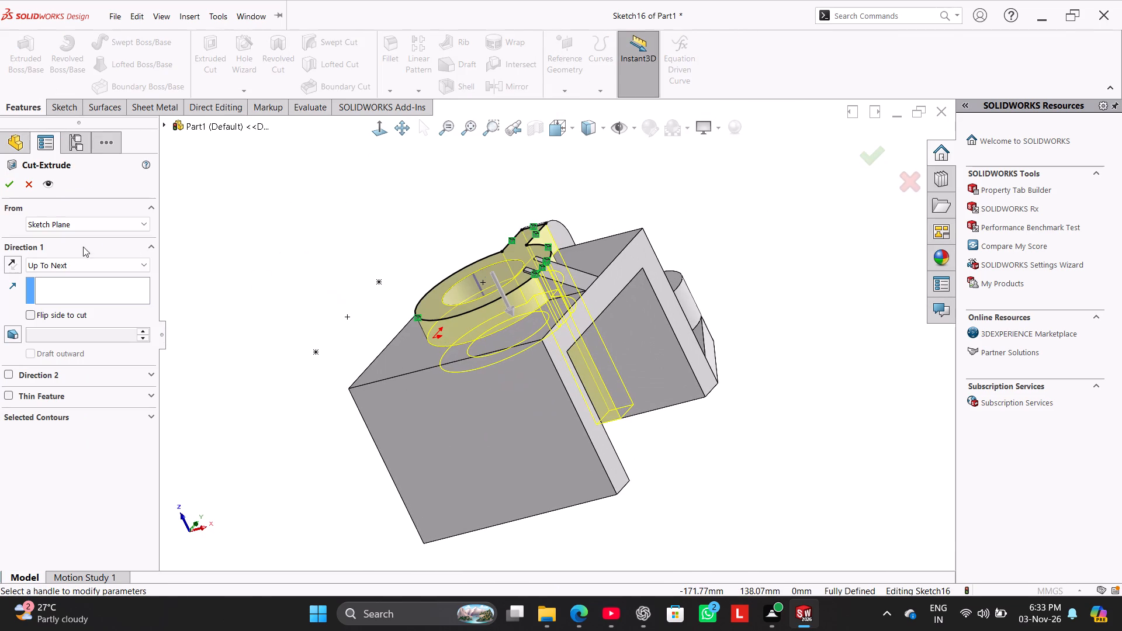
pyautogui.click(11, 265)
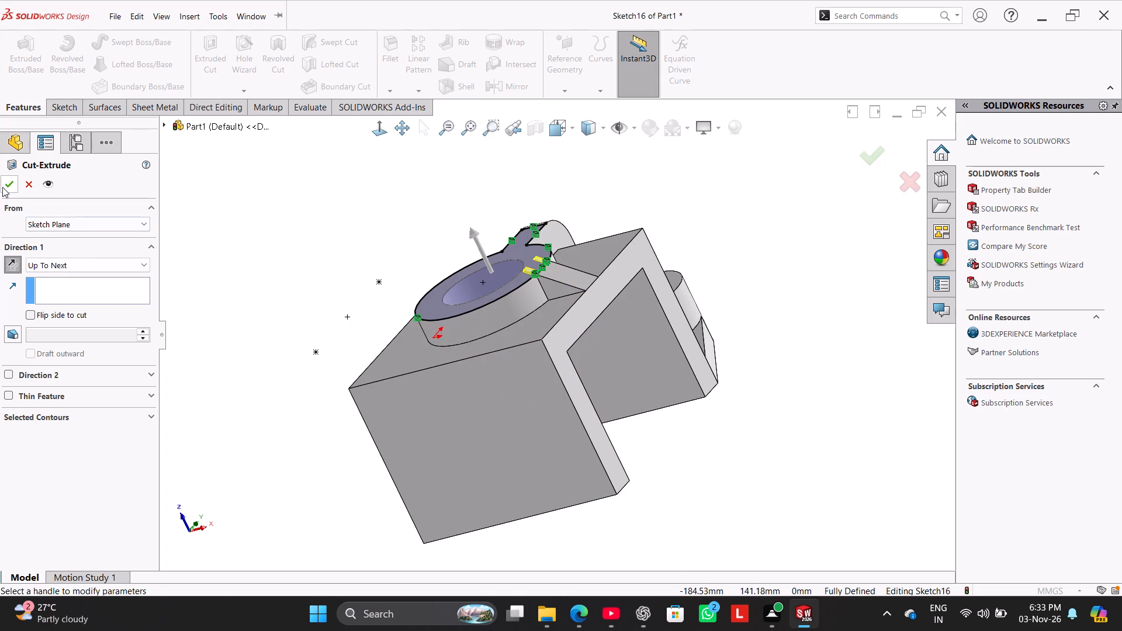
pyautogui.click(2, 187)
pyautogui.click(250, 233)
# Examine the small wedge fragments left where the rib meets the front ring.
pyautogui.scroll(-7, 572, 251)
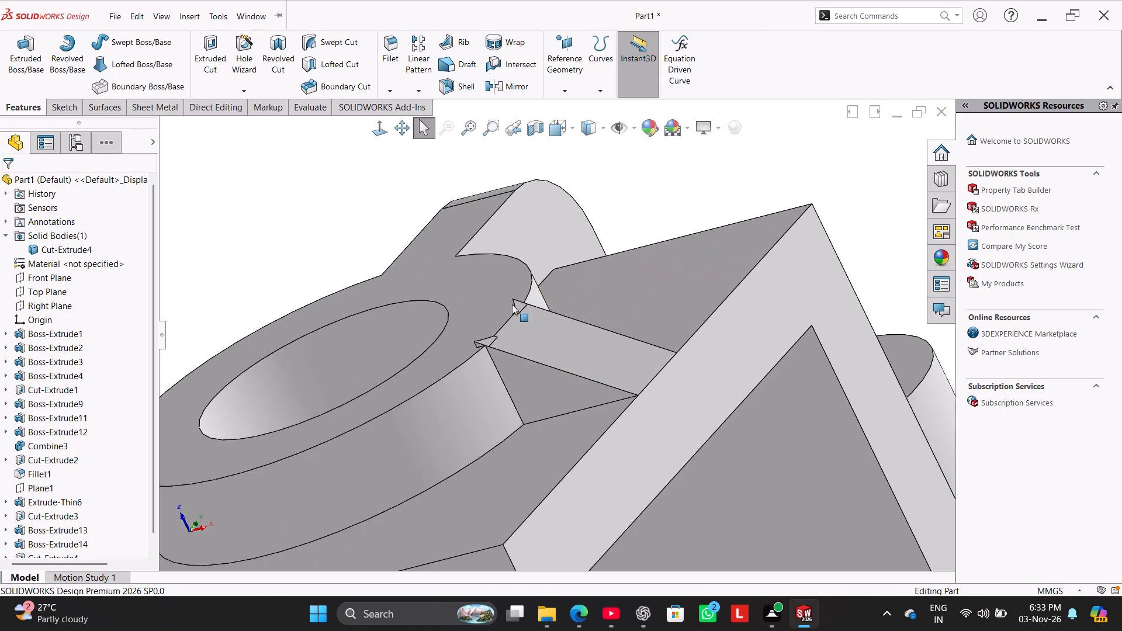
pyautogui.scroll(-6, 512, 304)
pyautogui.moveTo(547, 340); pyautogui.dragTo(446, 440, button='middle')
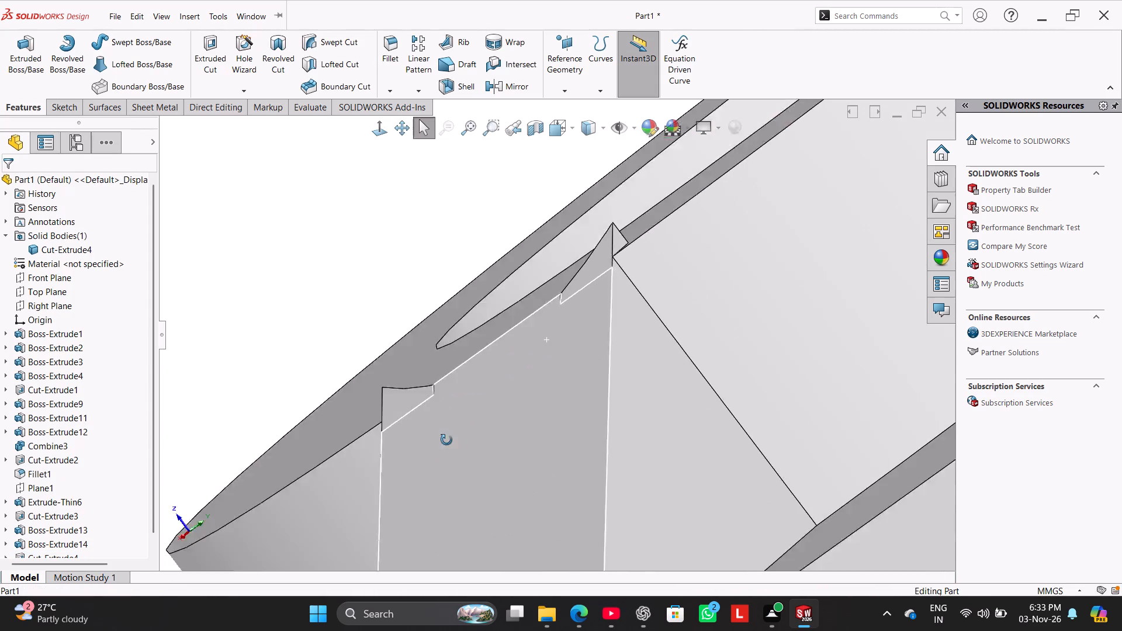
pyautogui.moveTo(446, 440); pyautogui.dragTo(428, 554, button='middle')
pyautogui.scroll(-3, 612, 359)
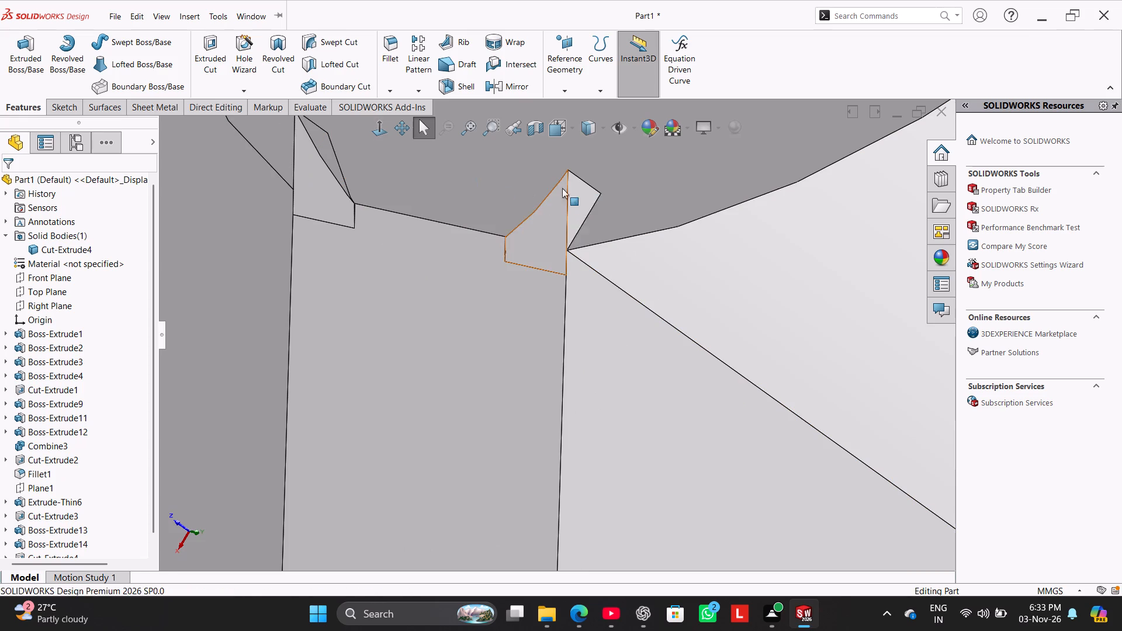
pyautogui.click(581, 202)
pyautogui.moveTo(524, 195); pyautogui.dragTo(591, 269, button='middle')
pyautogui.moveTo(615, 213); pyautogui.dragTo(629, 287, button='middle')
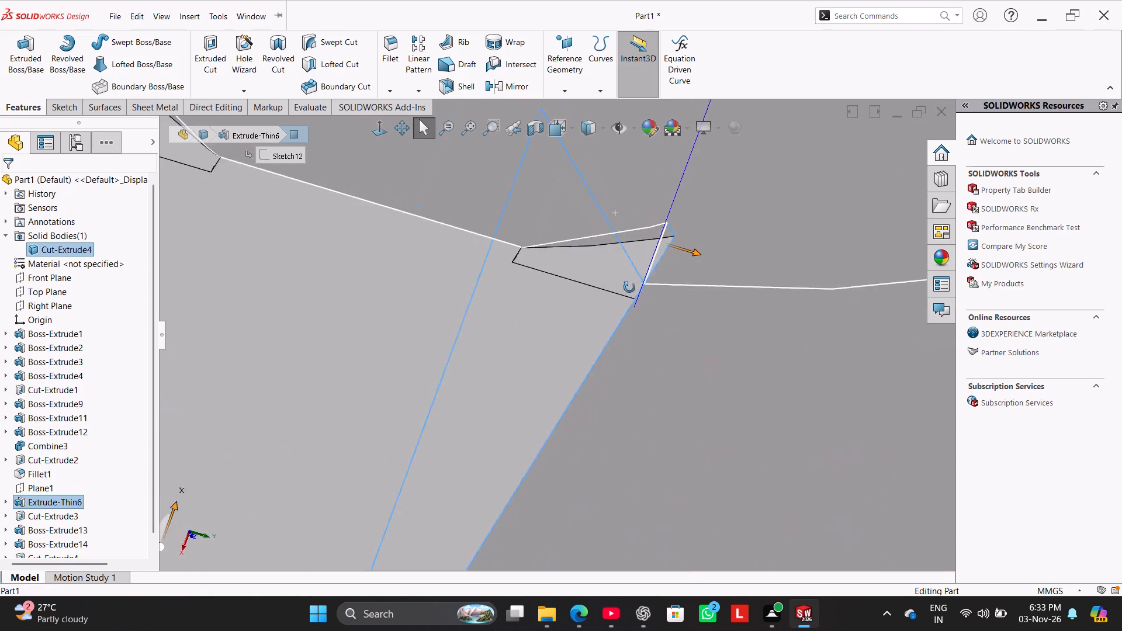
pyautogui.moveTo(629, 287); pyautogui.dragTo(632, 319, button='middle')
pyautogui.click(614, 238)
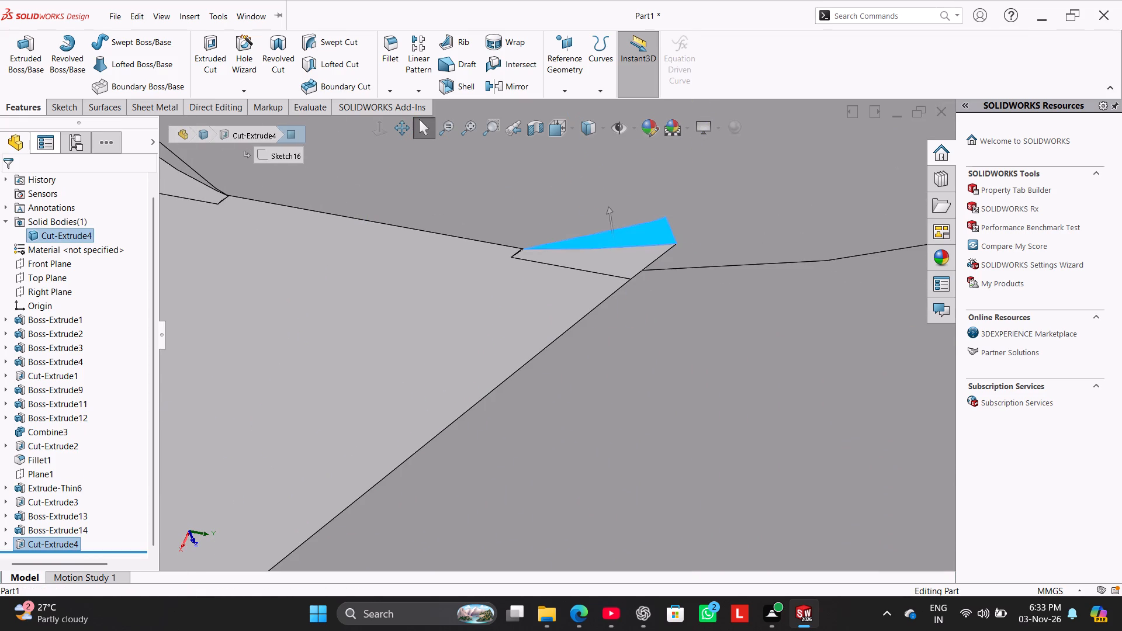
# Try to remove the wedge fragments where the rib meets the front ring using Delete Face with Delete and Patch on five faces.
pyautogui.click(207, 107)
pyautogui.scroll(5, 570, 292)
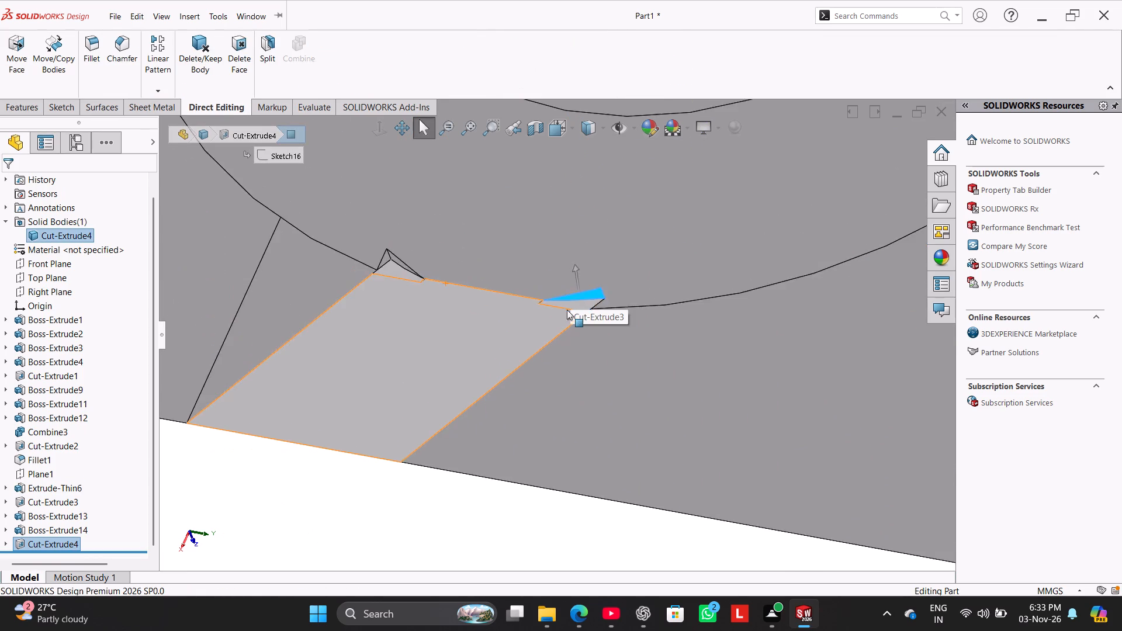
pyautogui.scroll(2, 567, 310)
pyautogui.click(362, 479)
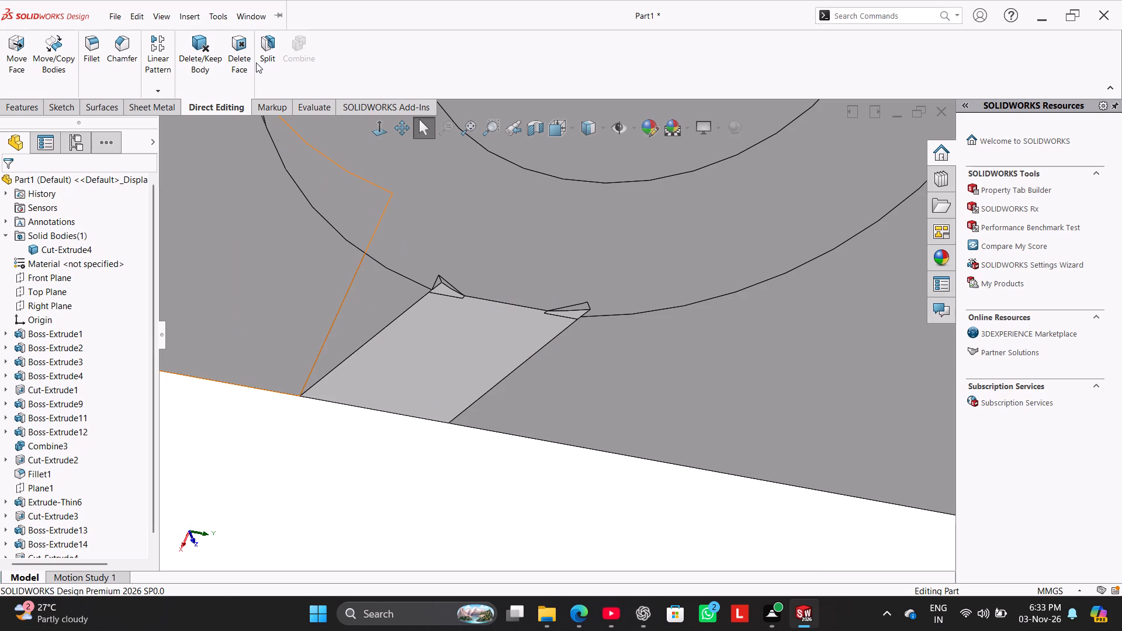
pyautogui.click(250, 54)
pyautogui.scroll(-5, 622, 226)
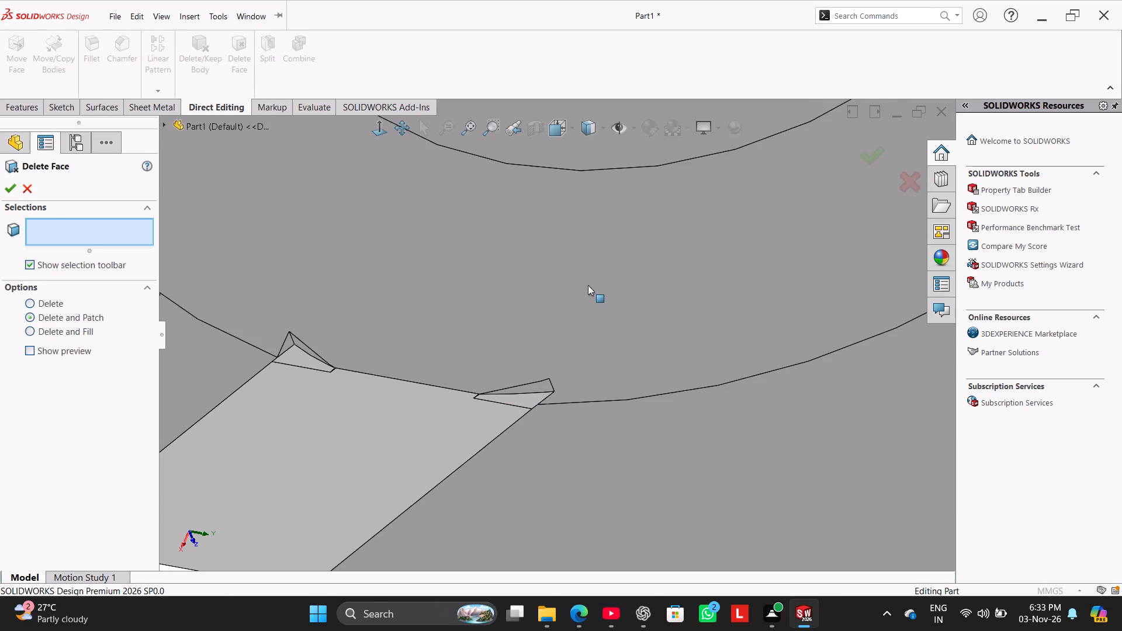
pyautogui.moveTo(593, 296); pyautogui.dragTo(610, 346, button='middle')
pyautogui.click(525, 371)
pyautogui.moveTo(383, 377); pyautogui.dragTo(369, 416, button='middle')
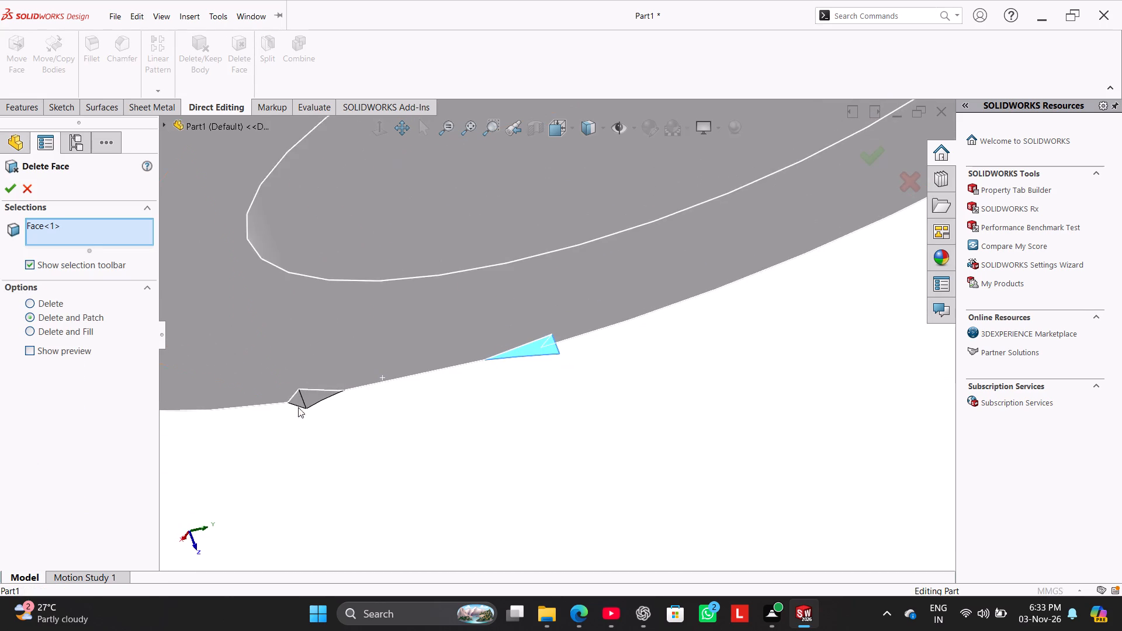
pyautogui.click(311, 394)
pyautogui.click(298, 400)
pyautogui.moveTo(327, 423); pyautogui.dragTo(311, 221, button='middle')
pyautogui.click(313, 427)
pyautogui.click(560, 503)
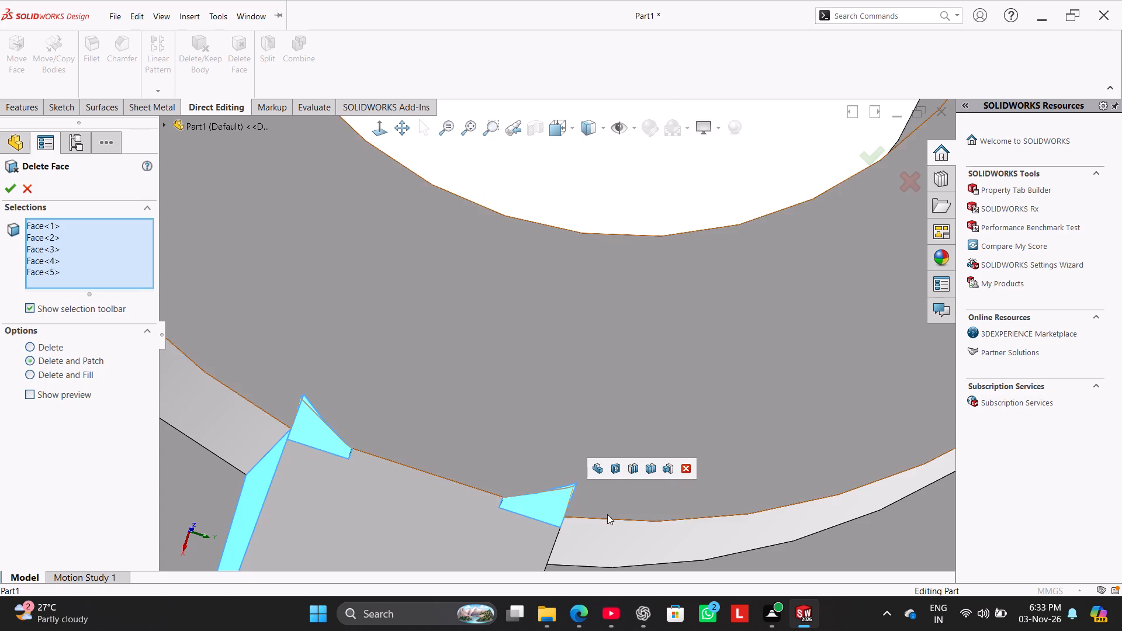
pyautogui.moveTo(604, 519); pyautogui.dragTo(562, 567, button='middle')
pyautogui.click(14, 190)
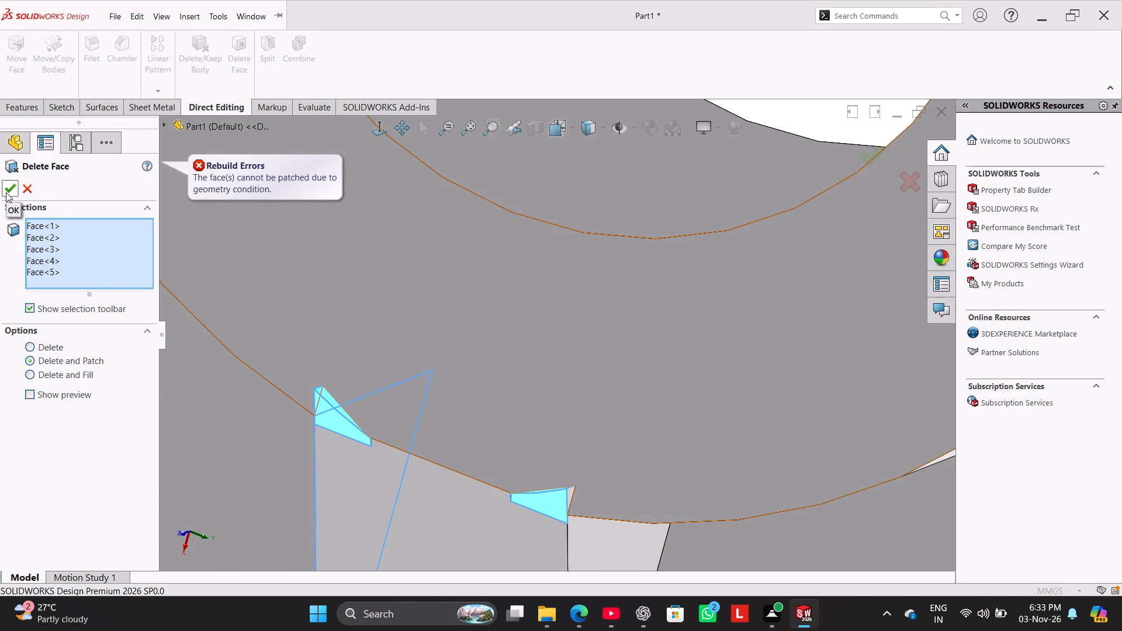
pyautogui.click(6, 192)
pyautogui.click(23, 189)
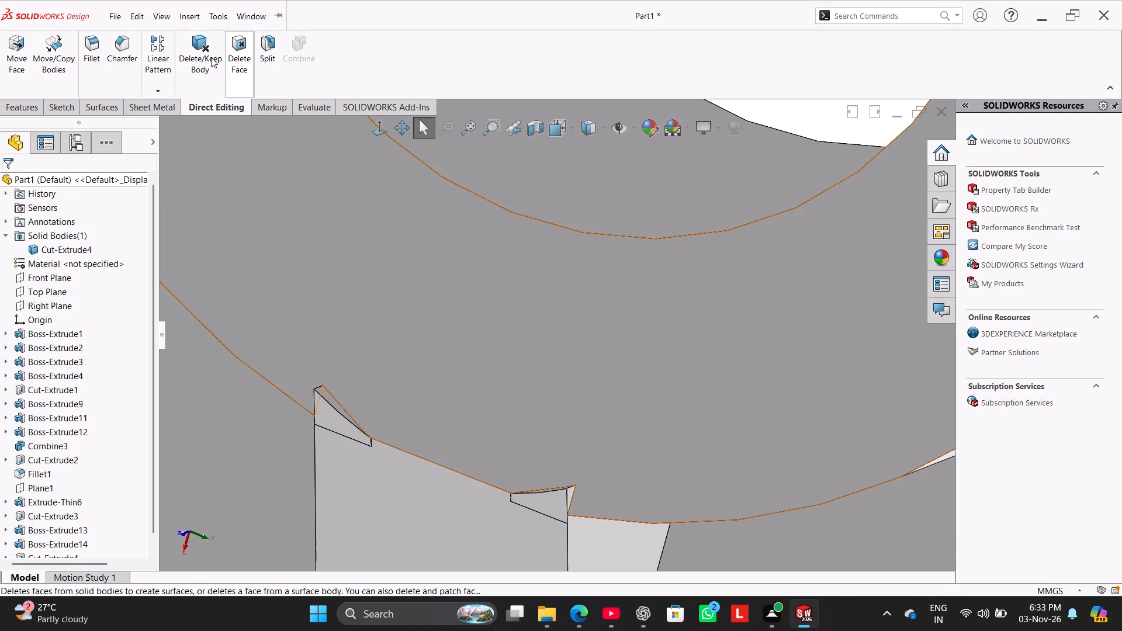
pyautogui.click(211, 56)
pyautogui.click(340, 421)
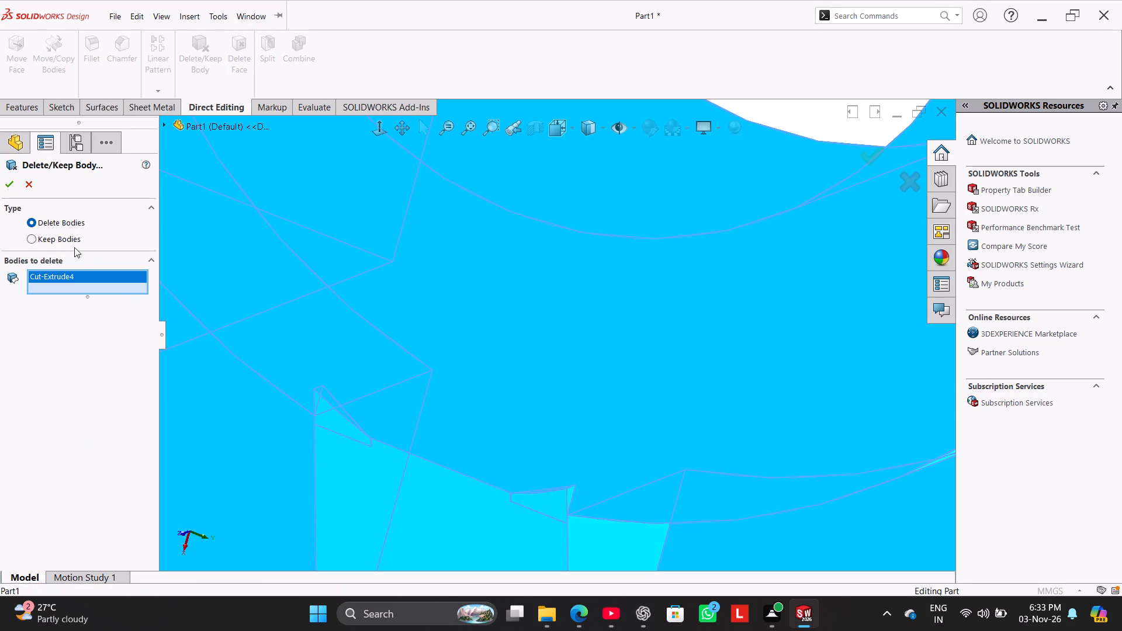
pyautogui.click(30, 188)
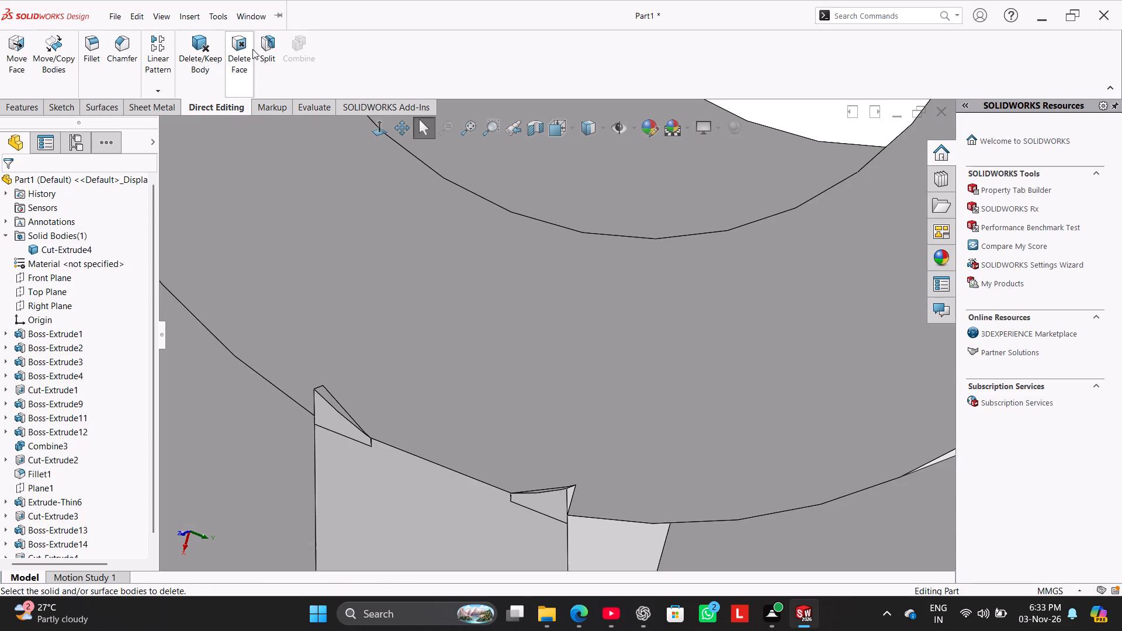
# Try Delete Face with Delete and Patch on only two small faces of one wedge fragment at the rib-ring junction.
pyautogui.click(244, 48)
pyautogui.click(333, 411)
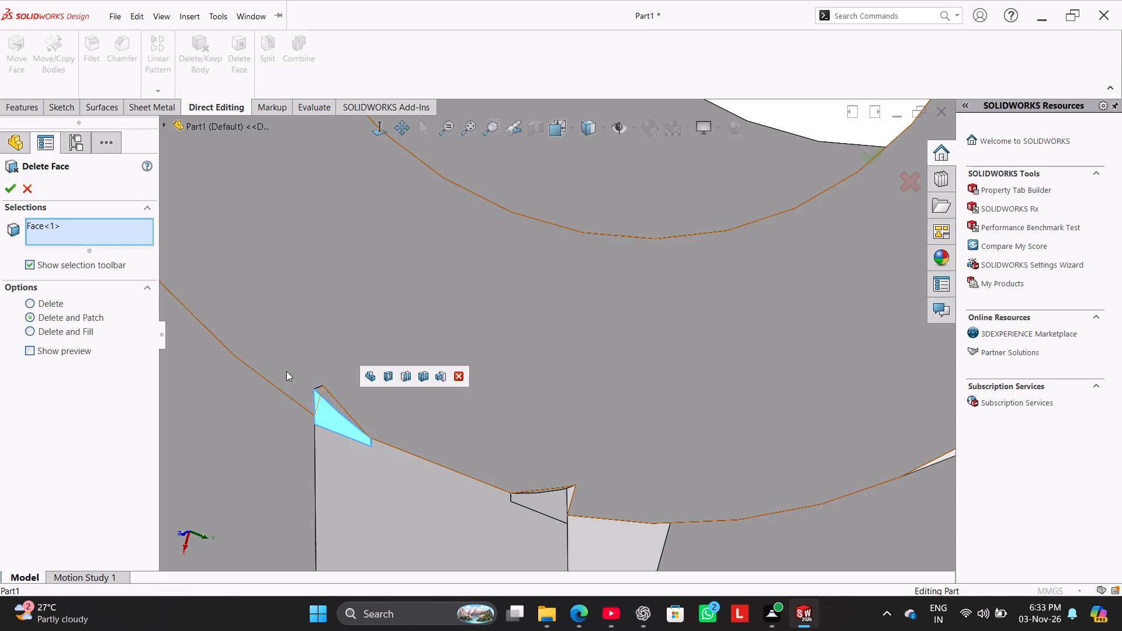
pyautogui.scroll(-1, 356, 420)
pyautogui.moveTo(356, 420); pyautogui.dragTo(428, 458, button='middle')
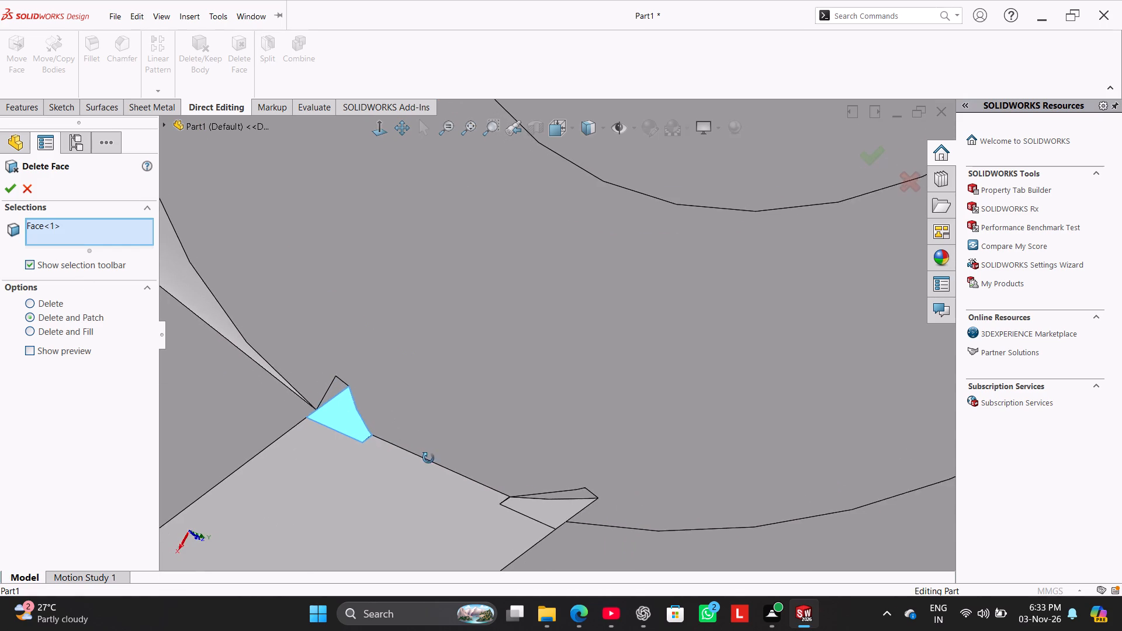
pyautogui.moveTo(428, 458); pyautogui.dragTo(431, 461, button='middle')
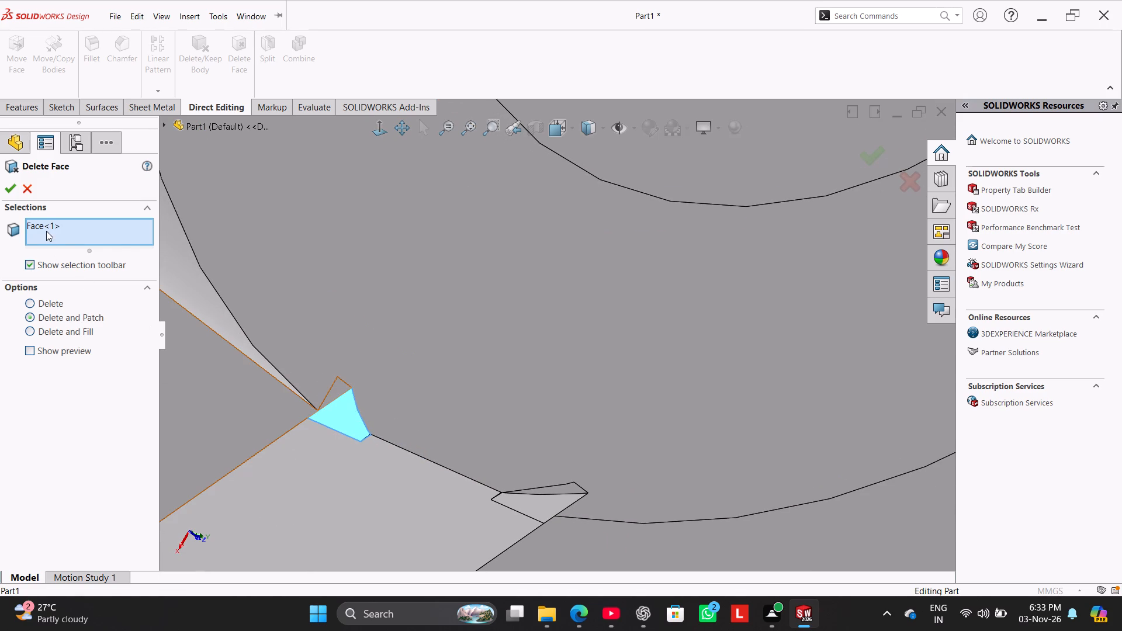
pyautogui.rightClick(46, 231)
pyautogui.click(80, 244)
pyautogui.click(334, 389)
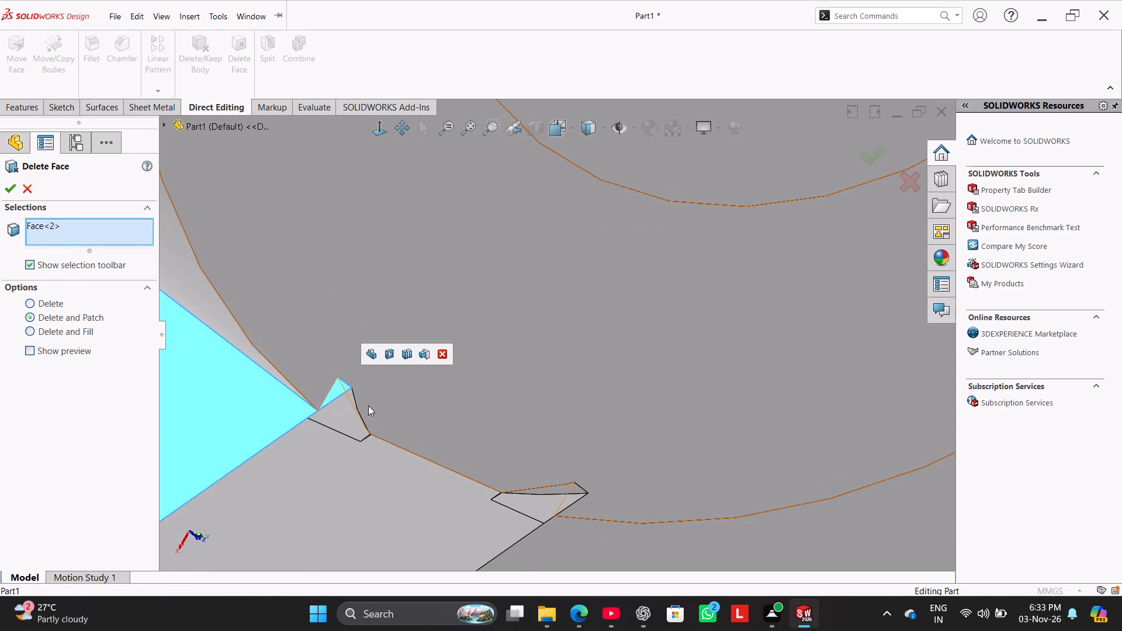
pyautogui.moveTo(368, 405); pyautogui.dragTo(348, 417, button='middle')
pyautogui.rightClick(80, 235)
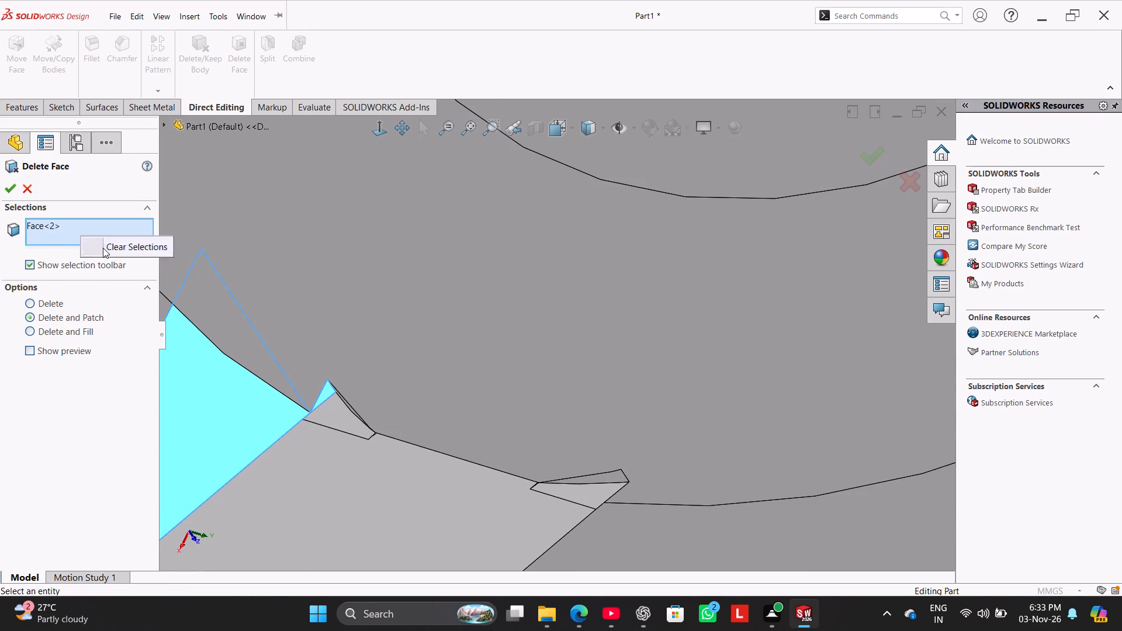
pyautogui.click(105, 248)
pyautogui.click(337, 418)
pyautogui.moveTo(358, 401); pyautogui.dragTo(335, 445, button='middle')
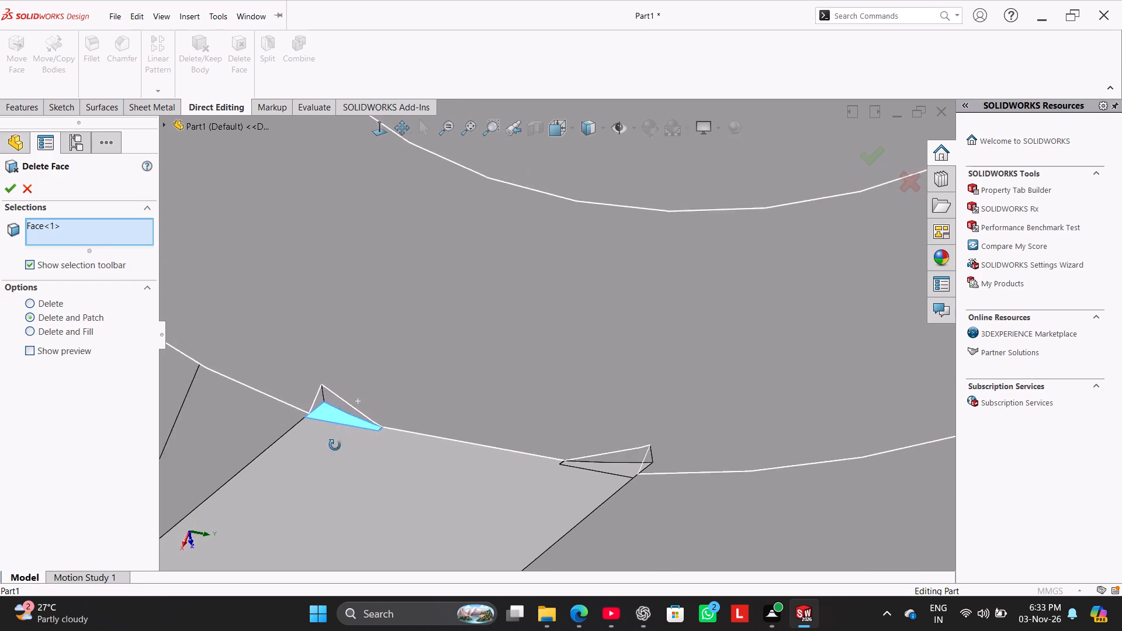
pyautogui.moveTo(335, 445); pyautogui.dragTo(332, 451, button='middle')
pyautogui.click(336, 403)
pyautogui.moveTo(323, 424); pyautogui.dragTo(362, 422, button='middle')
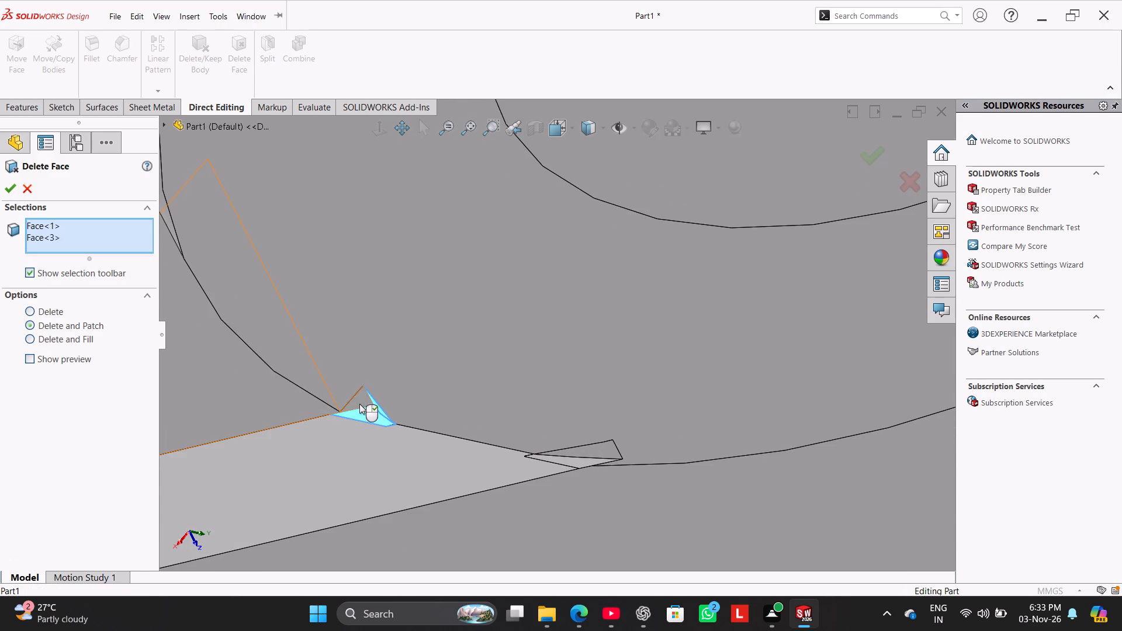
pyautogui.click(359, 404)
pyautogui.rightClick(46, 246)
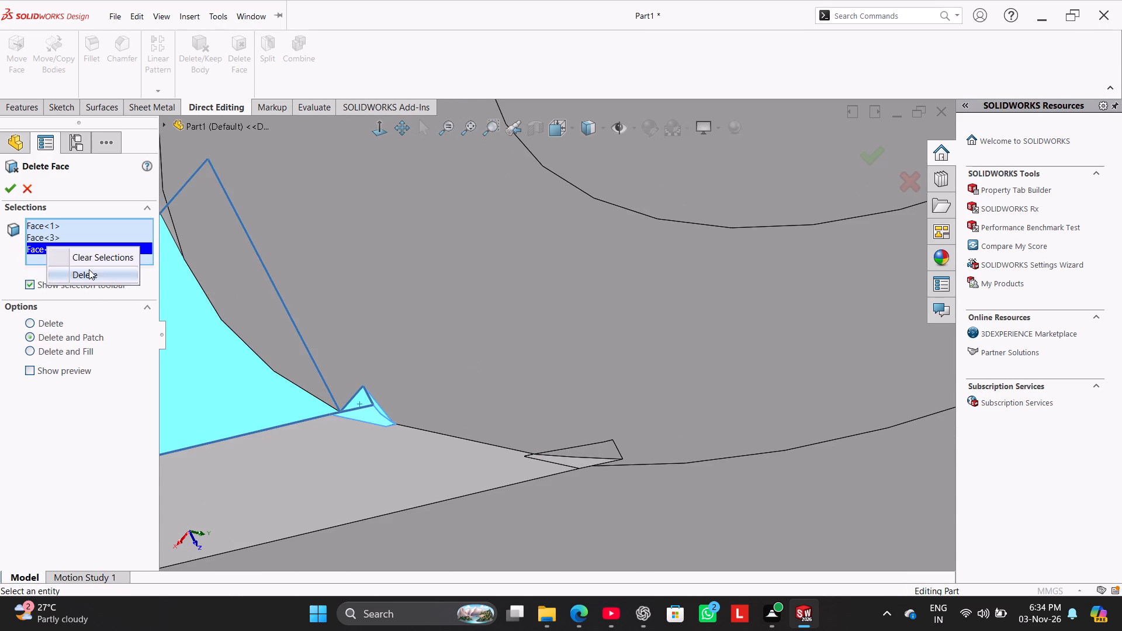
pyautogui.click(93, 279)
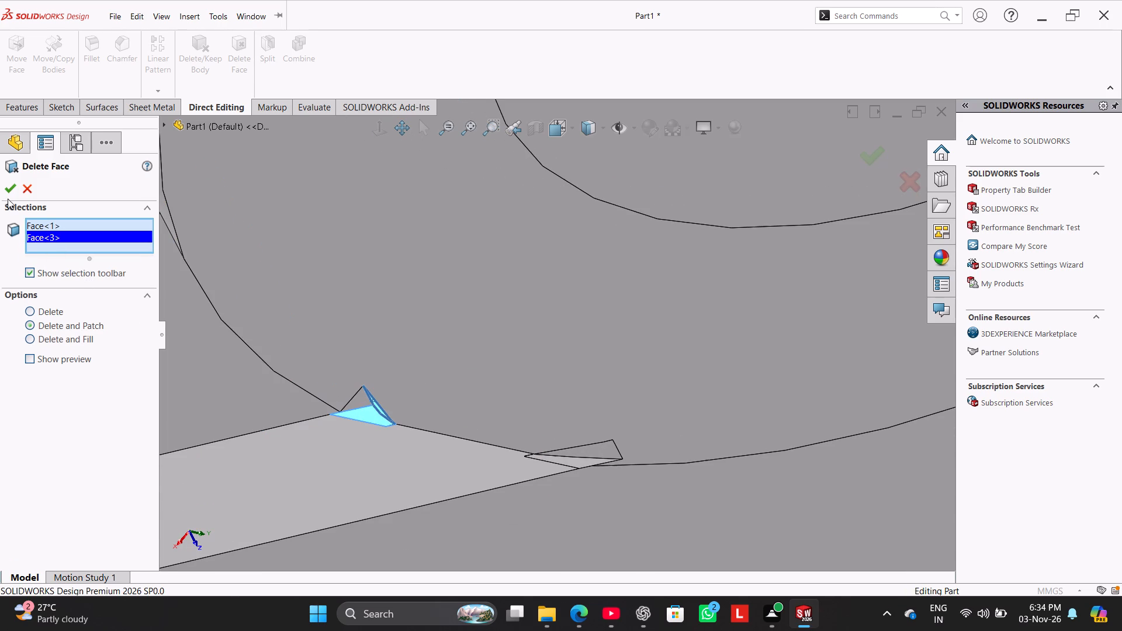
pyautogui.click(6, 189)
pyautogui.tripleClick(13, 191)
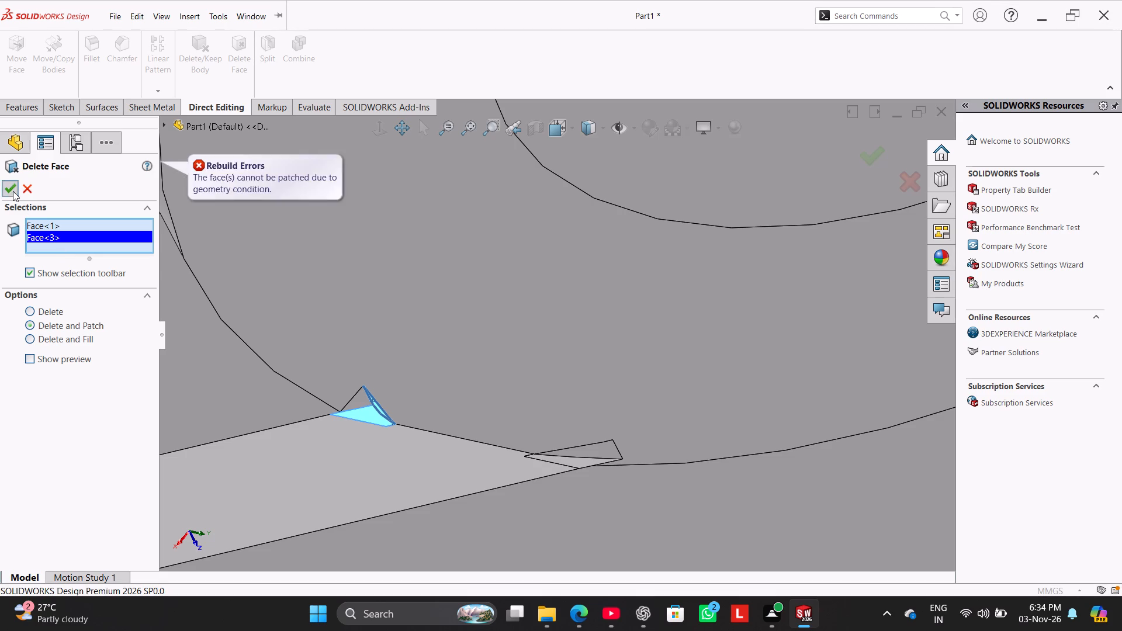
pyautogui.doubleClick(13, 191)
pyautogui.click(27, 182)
# Examine the remaining wedge fragments where the side rib meets the front ring.
pyautogui.moveTo(230, 360); pyautogui.dragTo(498, 209, button='right')
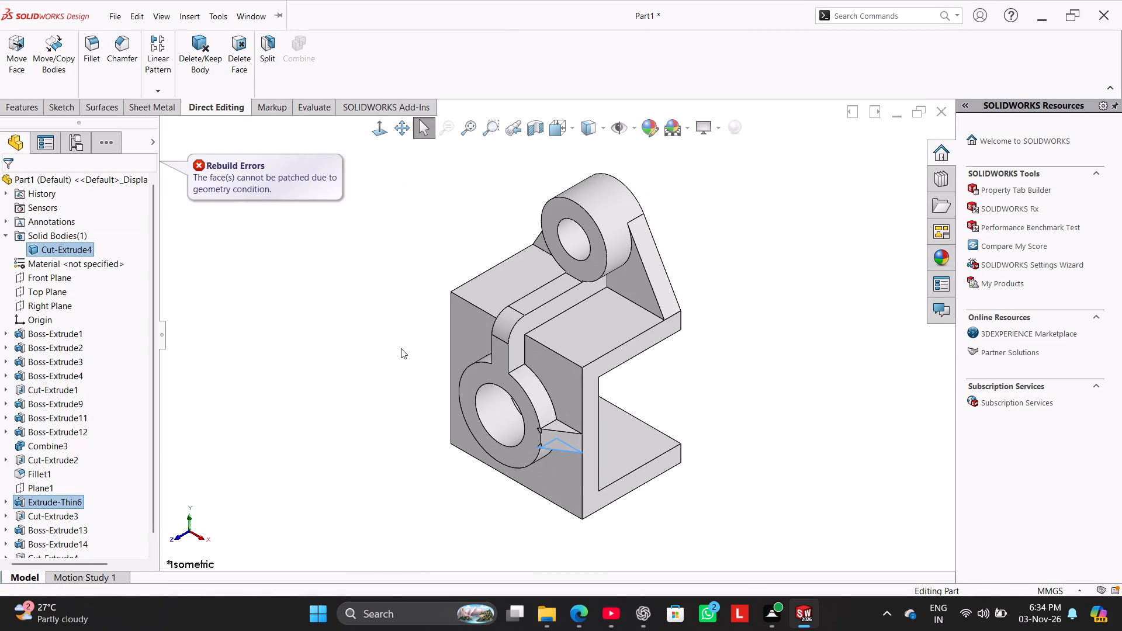
pyautogui.moveTo(361, 366); pyautogui.dragTo(374, 366)
pyautogui.scroll(-6, 607, 465)
pyautogui.moveTo(547, 401); pyautogui.dragTo(573, 316, button='middle')
pyautogui.scroll(-2, 474, 265)
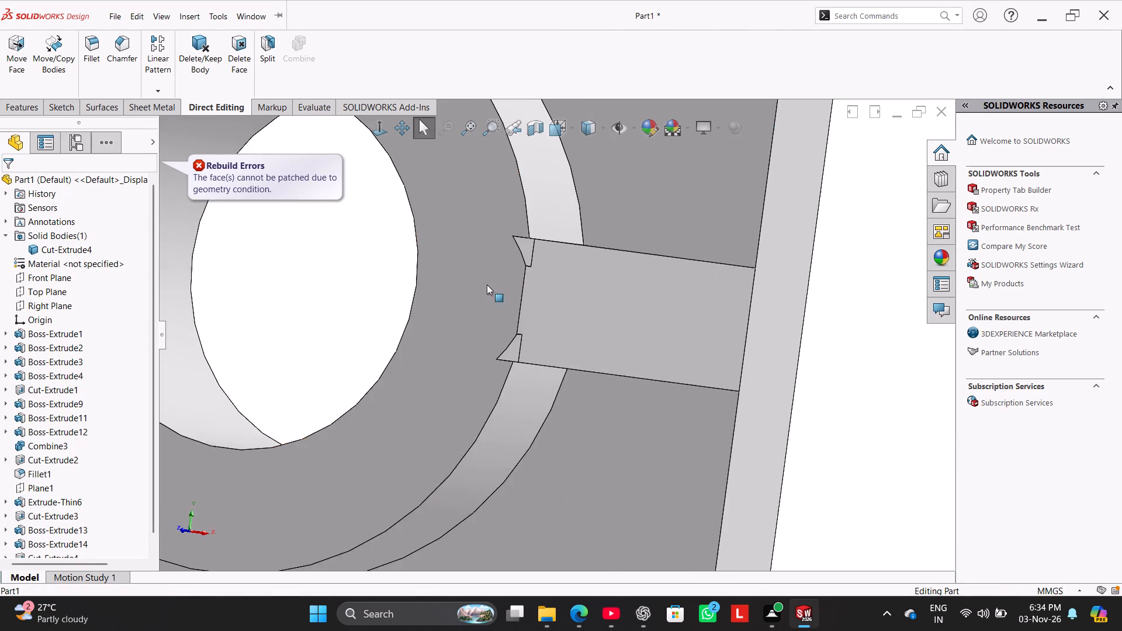
pyautogui.scroll(-3, 487, 285)
pyautogui.moveTo(556, 445); pyautogui.dragTo(588, 340, button='middle')
pyautogui.scroll(-6, 588, 342)
pyautogui.moveTo(547, 338); pyautogui.dragTo(539, 257, button='middle')
pyautogui.scroll(-2, 567, 312)
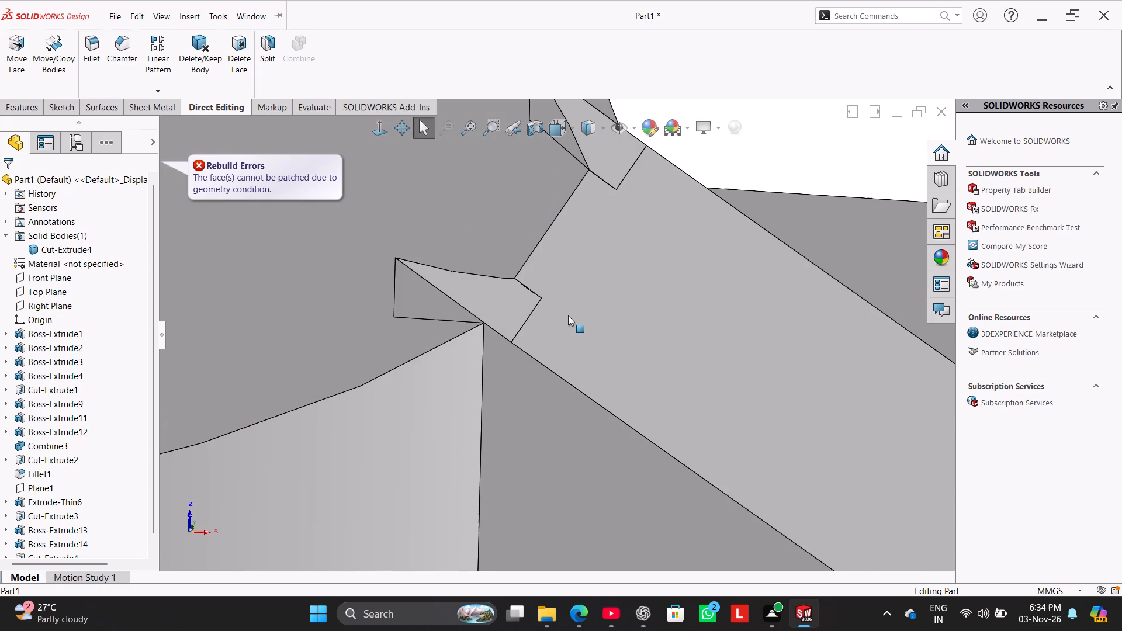
pyautogui.scroll(11, 568, 316)
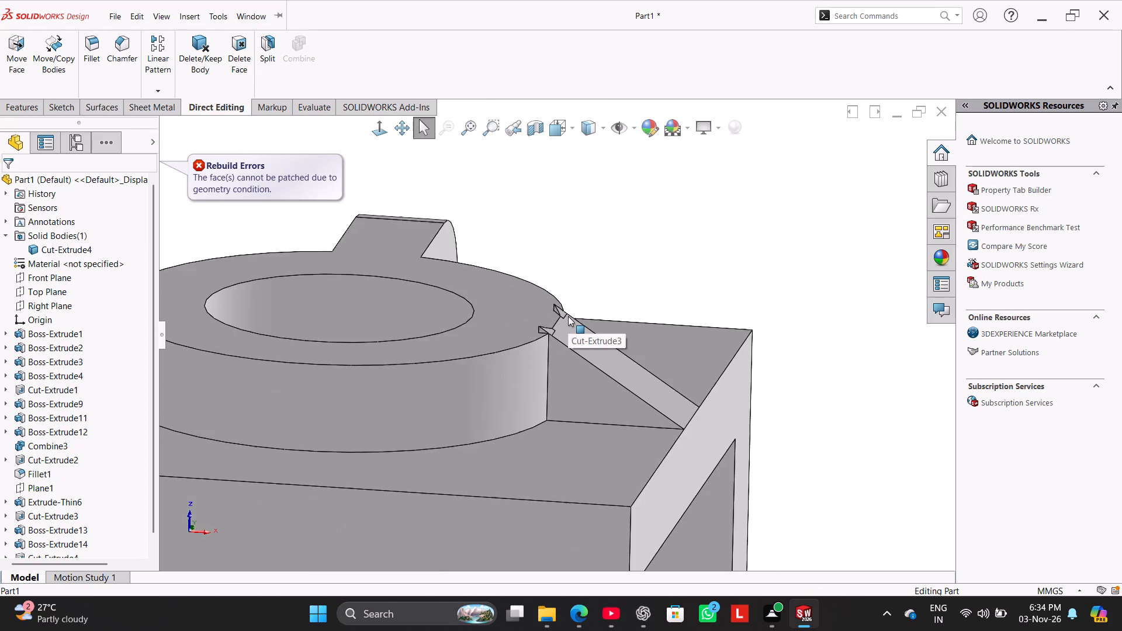
pyautogui.scroll(3, 568, 316)
# Open the sketch of Cut-Extrude4 for editing at the rib-ring junction.
pyautogui.moveTo(148, 378); pyautogui.dragTo(153, 489)
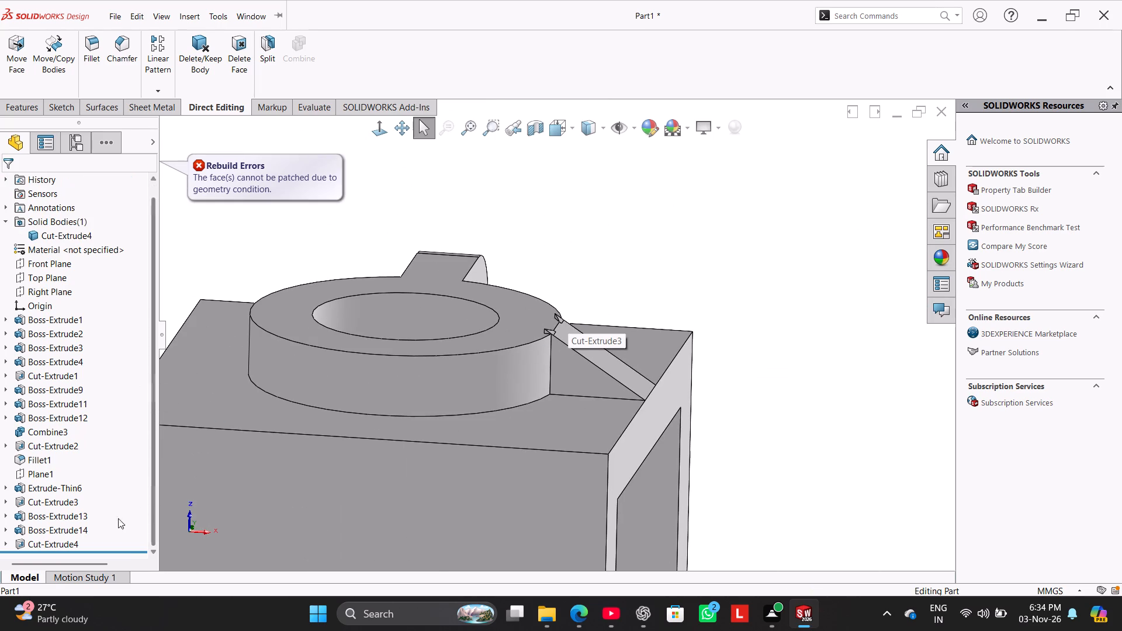
pyautogui.rightClick(77, 540)
pyautogui.click(104, 339)
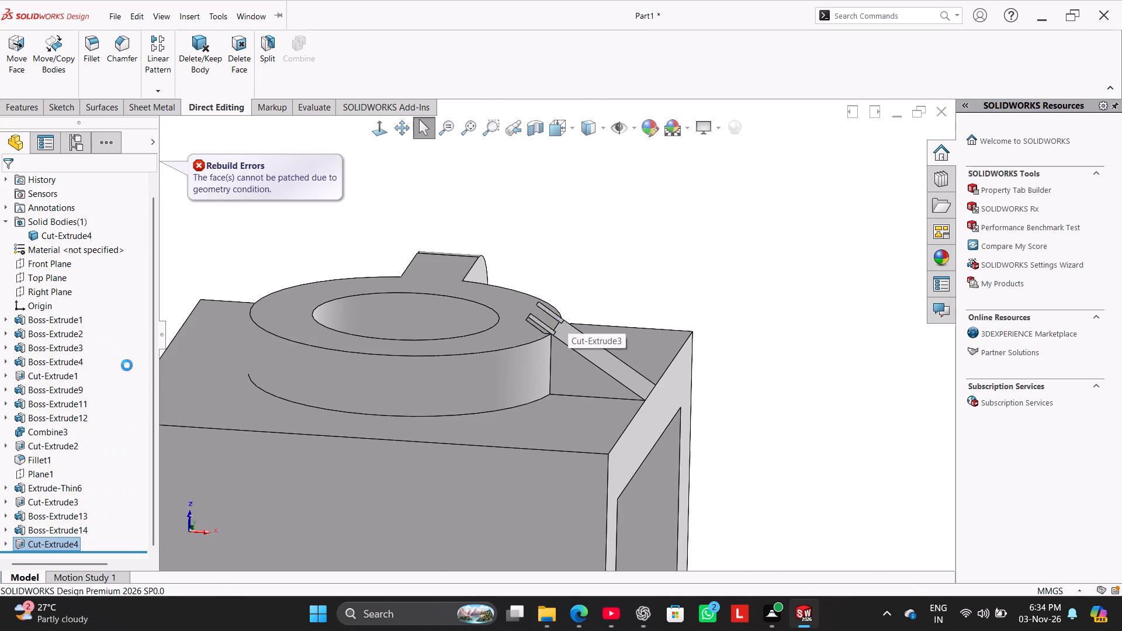
pyautogui.scroll(-7, 668, 420)
pyautogui.scroll(-3, 539, 352)
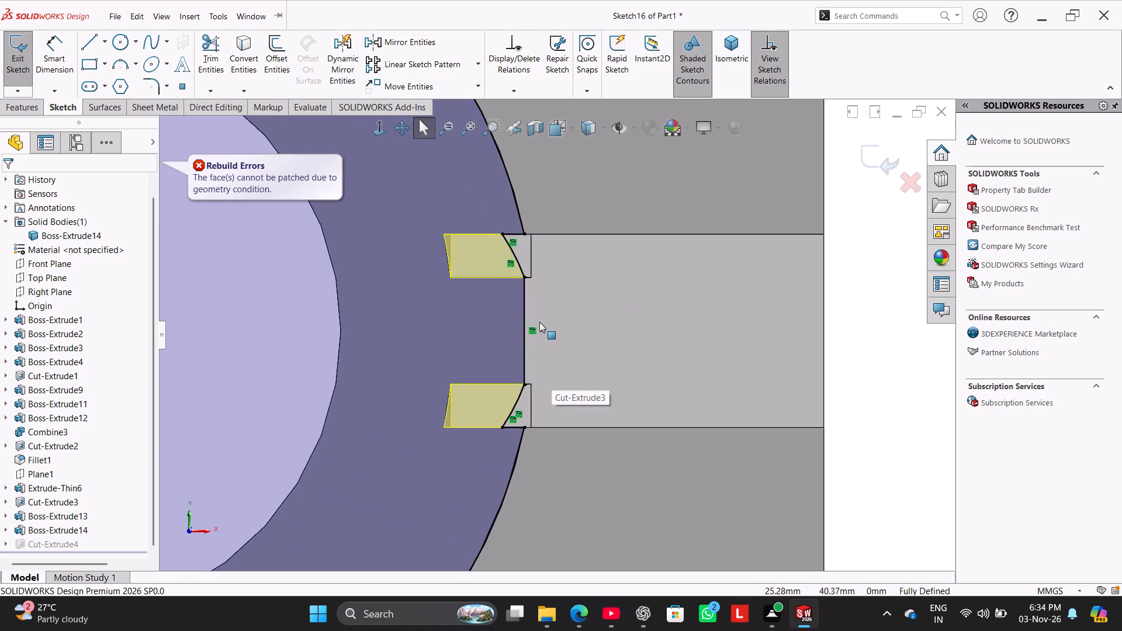
pyautogui.scroll(-2, 539, 322)
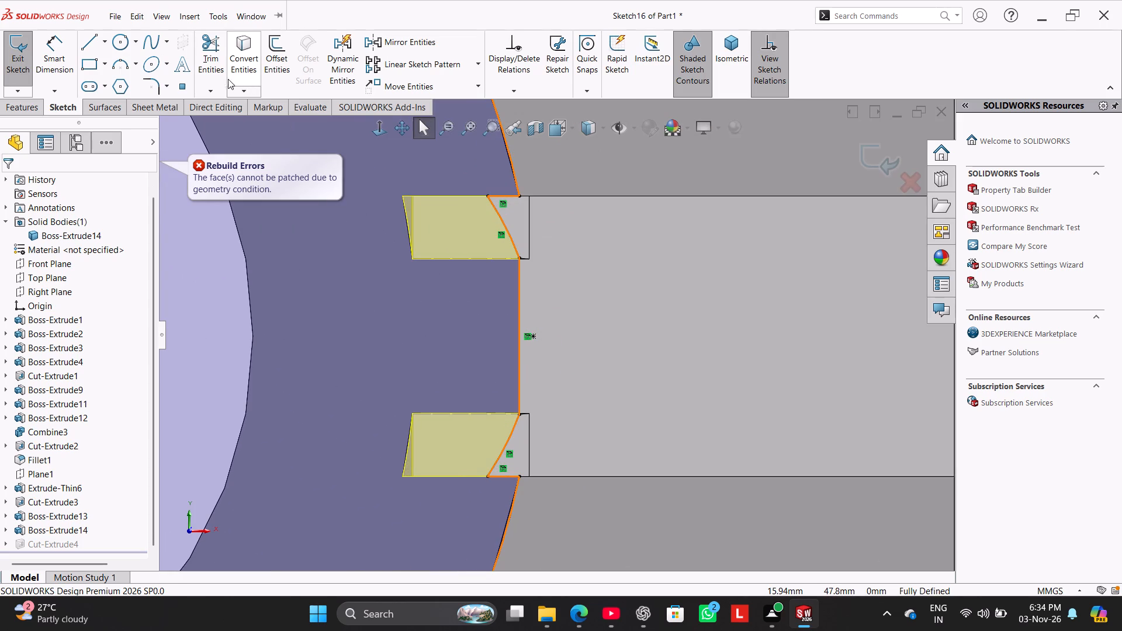
# Power trim the curved segments and short horizontal lines at both rib stubs from the converted ring outline.
pyautogui.click(216, 89)
pyautogui.click(239, 122)
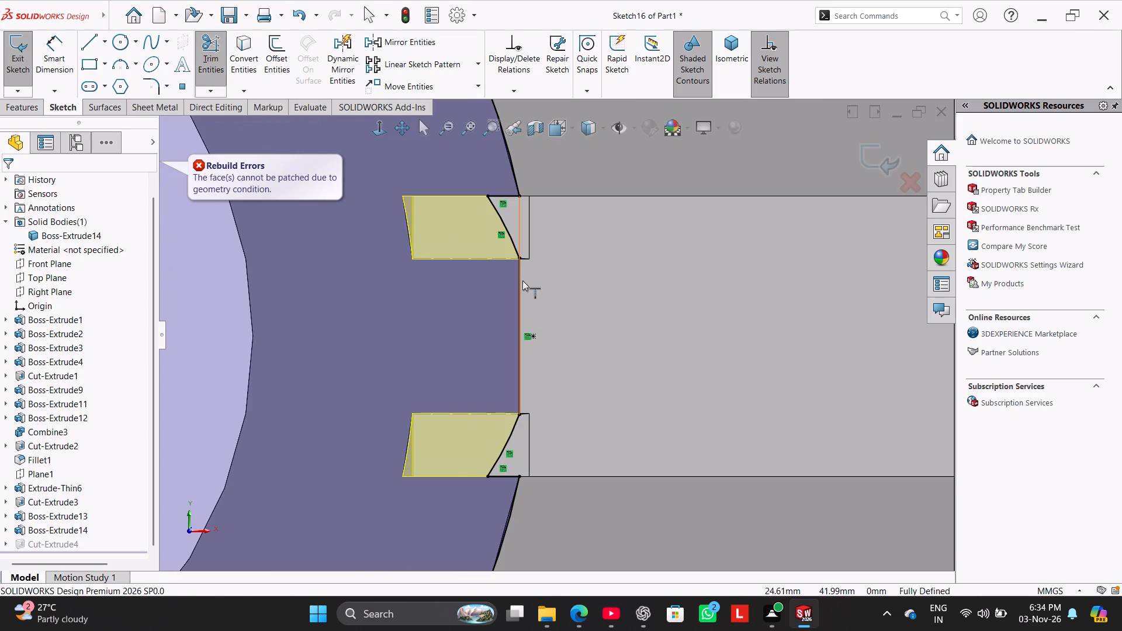
pyautogui.click(522, 280)
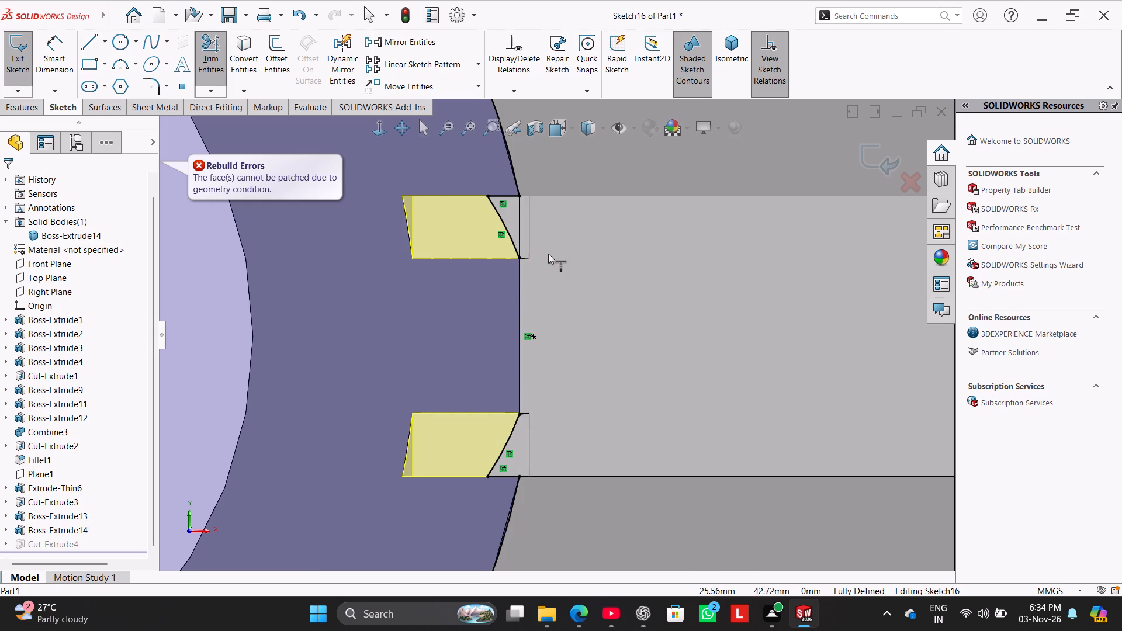
pyautogui.scroll(-2, 448, 322)
pyautogui.scroll(2, 473, 342)
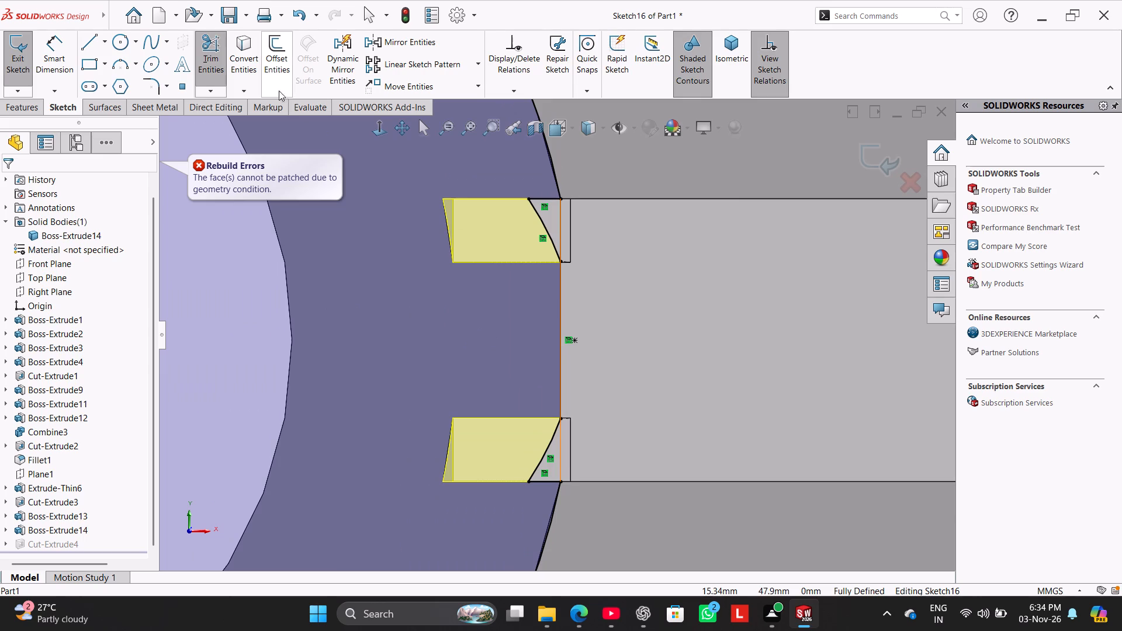
pyautogui.click(210, 51)
pyautogui.click(210, 53)
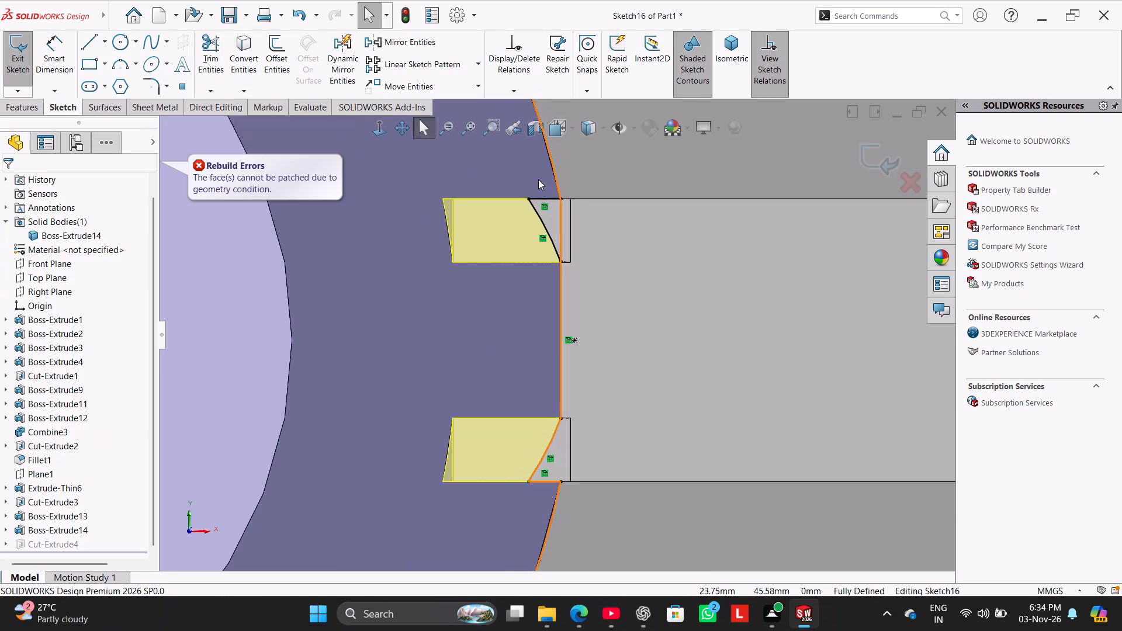
pyautogui.moveTo(538, 173); pyautogui.dragTo(539, 241)
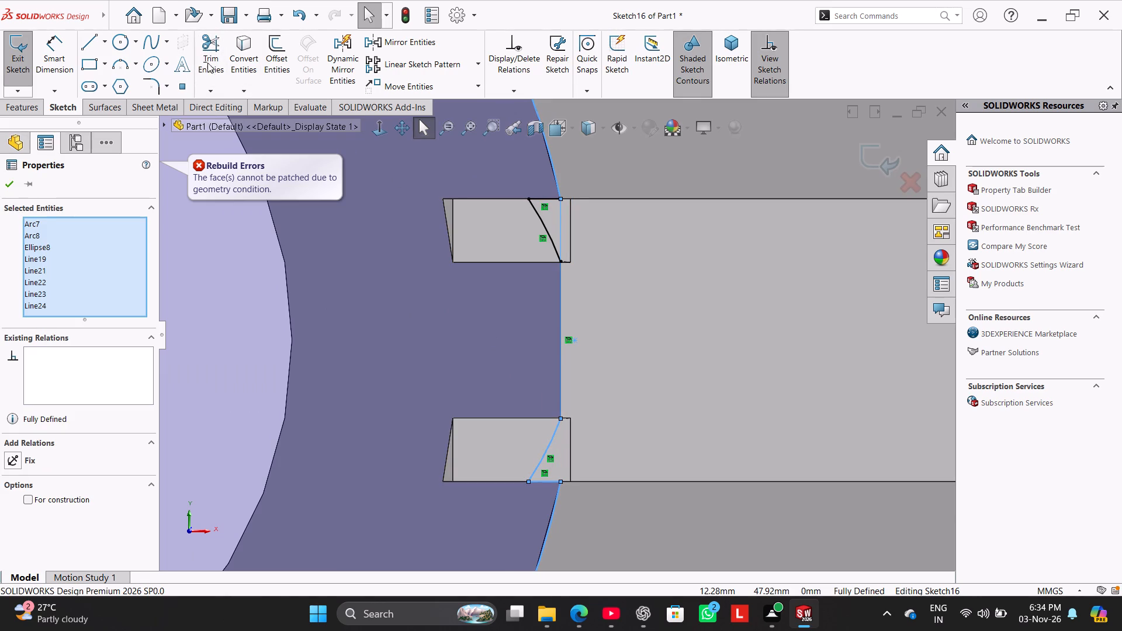
pyautogui.click(216, 56)
pyautogui.moveTo(543, 183); pyautogui.dragTo(546, 214)
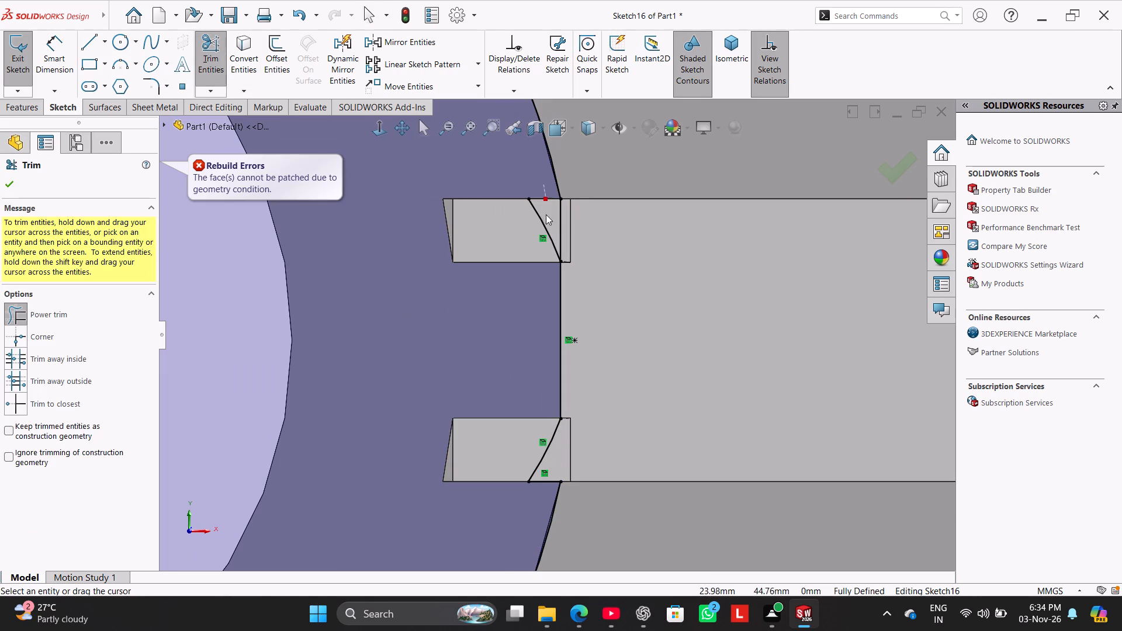
pyautogui.moveTo(546, 214); pyautogui.dragTo(537, 247)
pyautogui.moveTo(542, 404); pyautogui.dragTo(545, 491)
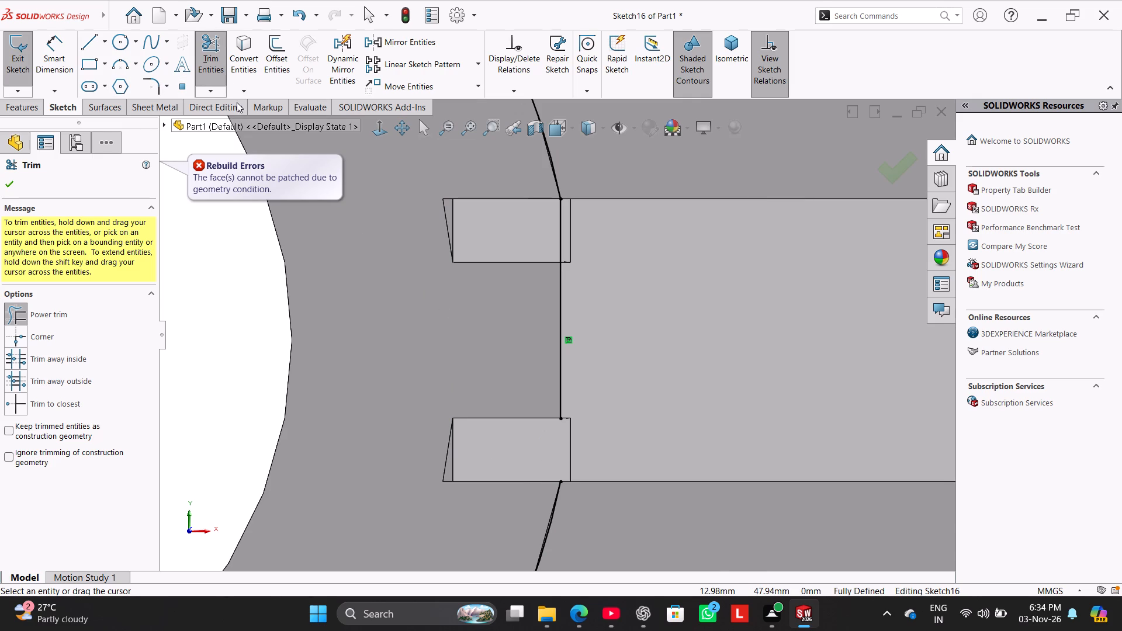
# Draw a vertical line about 2.22 mm long closing the ring outline across the lower rib stub, and exit the sketch to rebuild the cut.
pyautogui.click(87, 38)
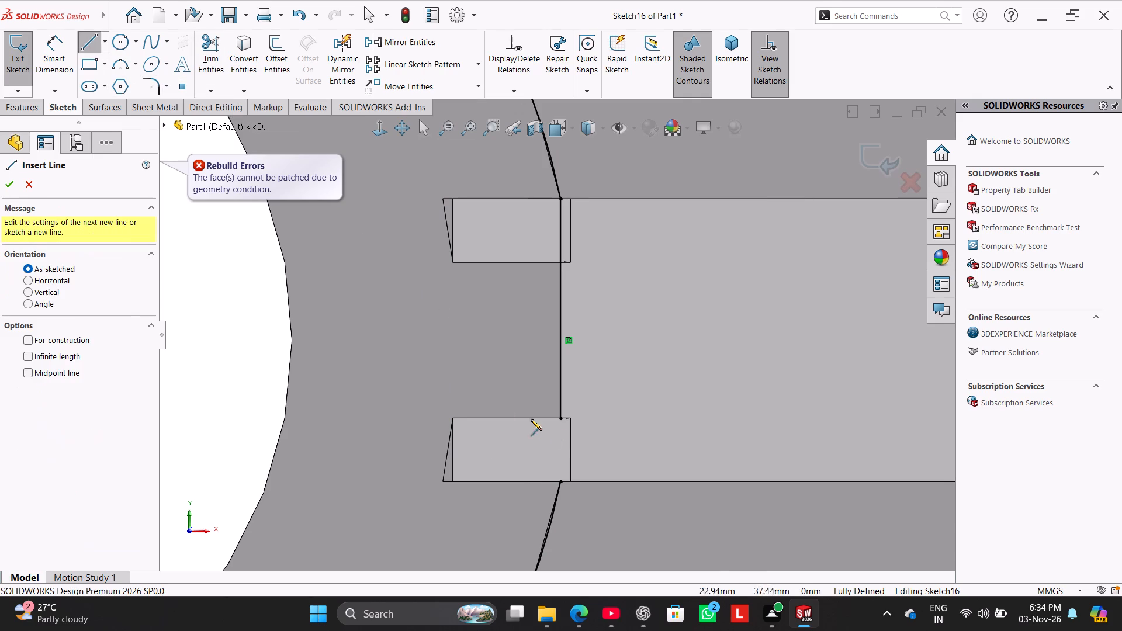
pyautogui.click(562, 418)
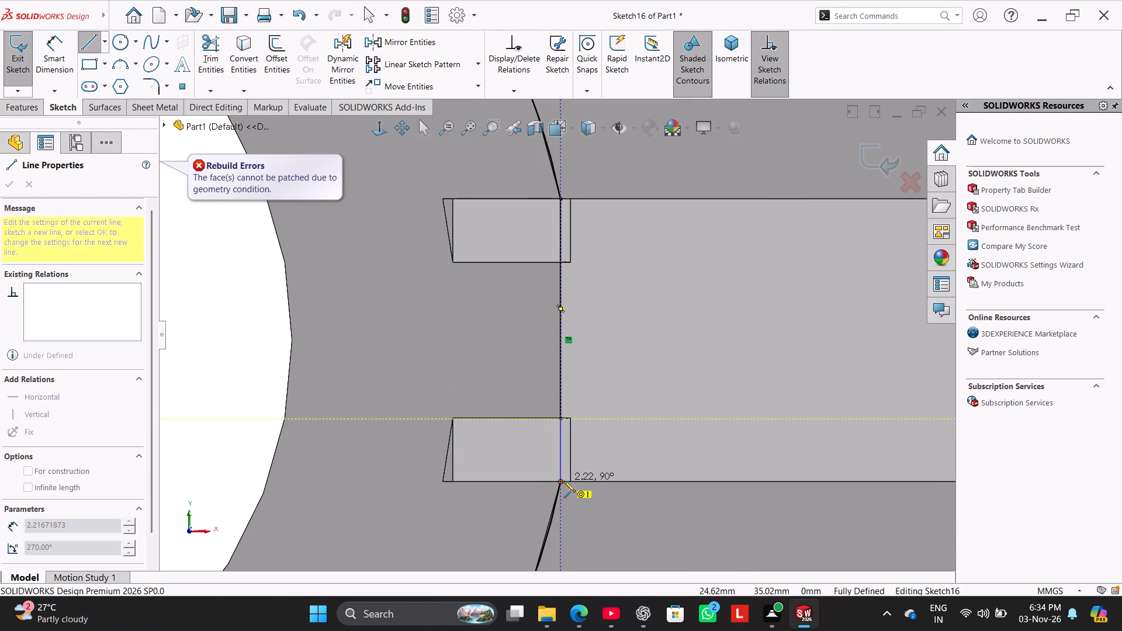
pyautogui.click(564, 481)
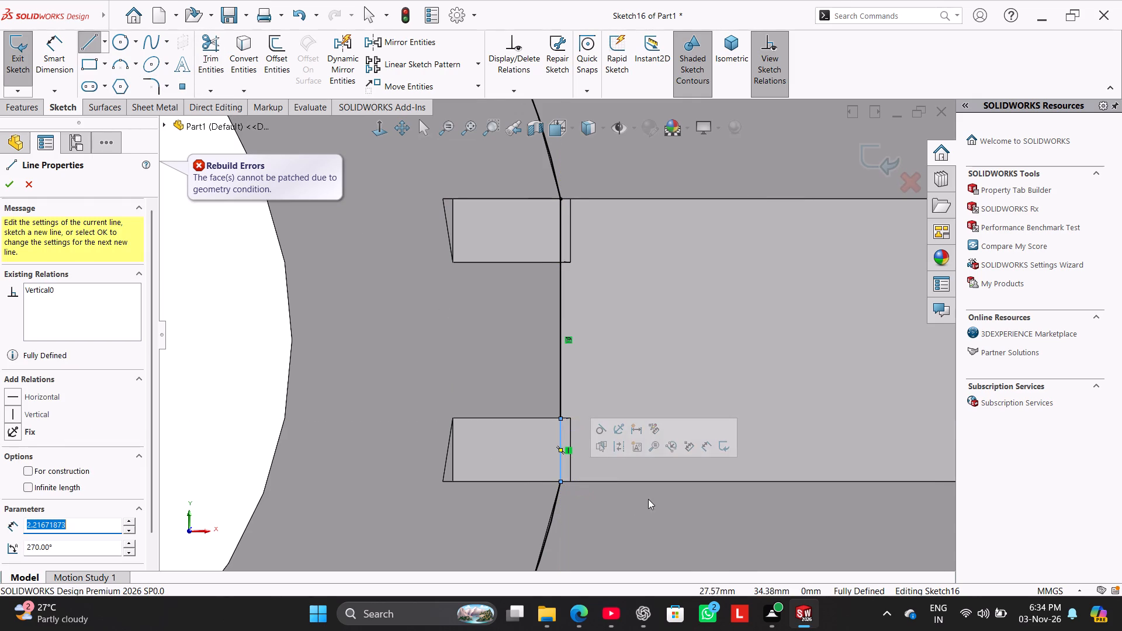
pyautogui.scroll(-1, 650, 500)
pyautogui.scroll(7, 650, 501)
pyautogui.rightClick(771, 409)
pyautogui.click(794, 417)
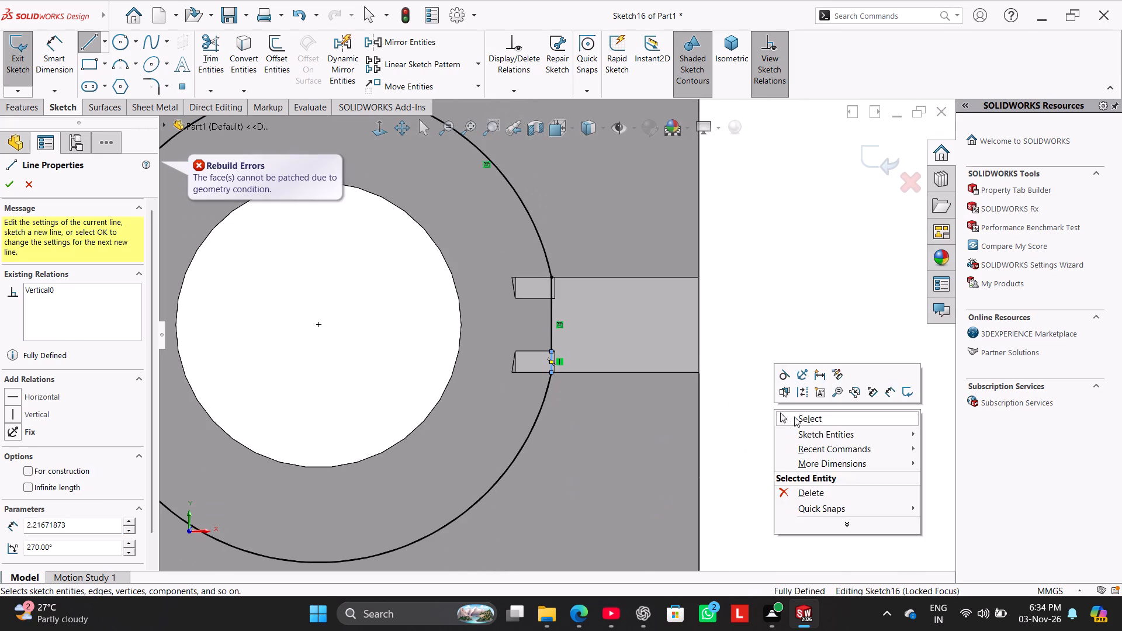
pyautogui.scroll(-6, 616, 333)
pyautogui.scroll(-1, 509, 347)
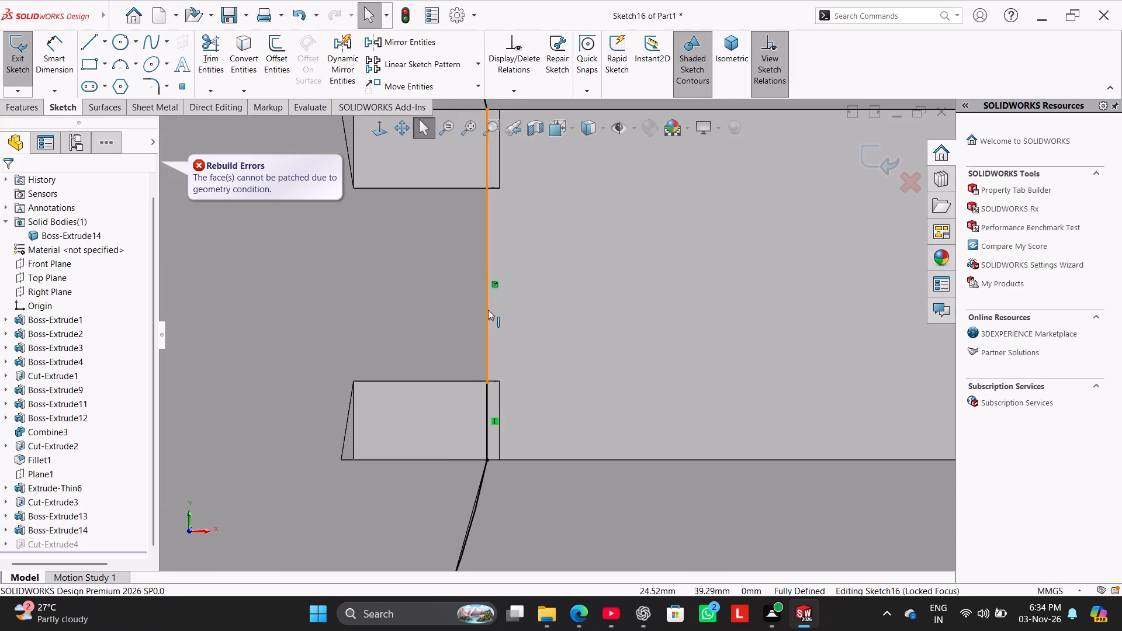
pyautogui.scroll(7, 581, 382)
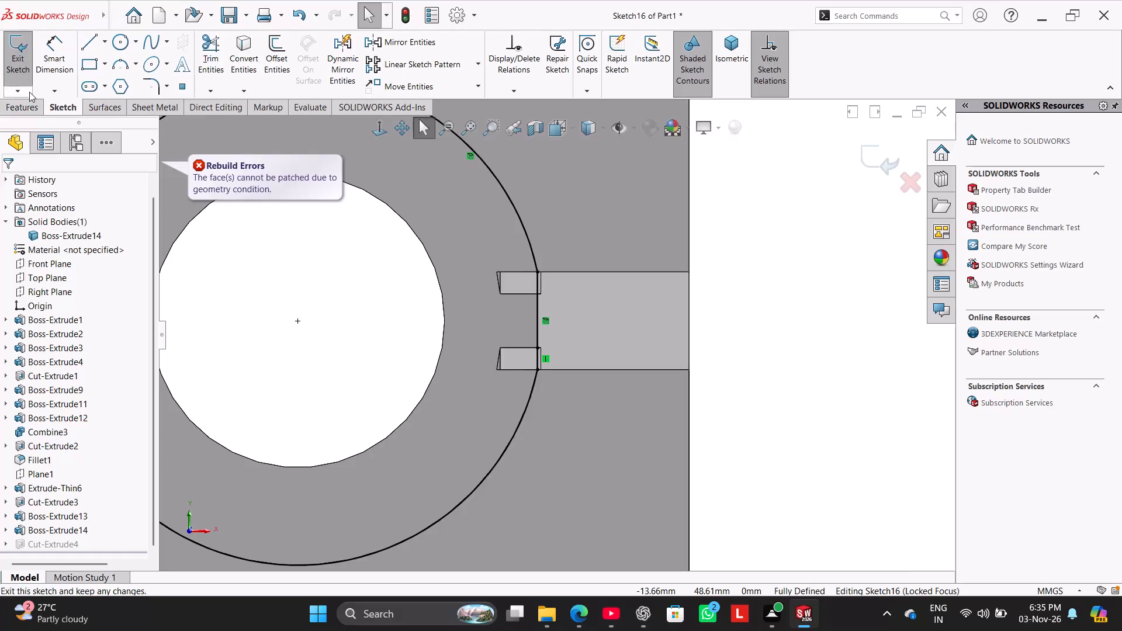
pyautogui.click(23, 68)
pyautogui.click(772, 297)
# Examine the narrow faces remaining at the rib-ring junction from several angles, ending with an isometric view of the whole bracket.
pyautogui.scroll(-4, 577, 367)
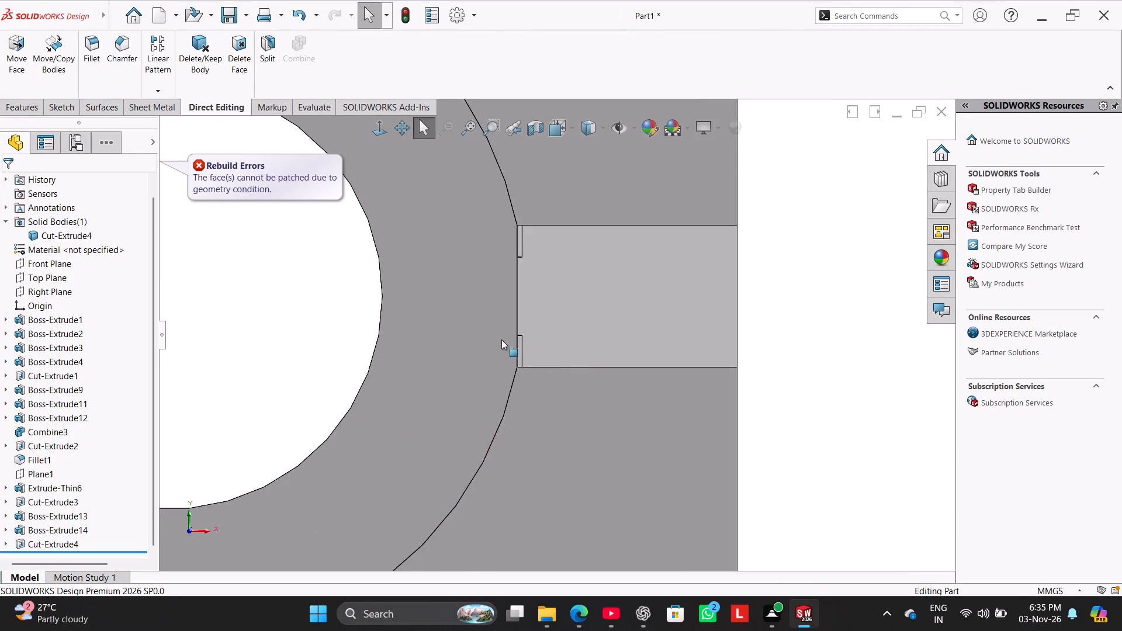
pyautogui.scroll(-3, 501, 339)
pyautogui.moveTo(543, 386); pyautogui.dragTo(476, 297, button='middle')
pyautogui.scroll(-4, 545, 352)
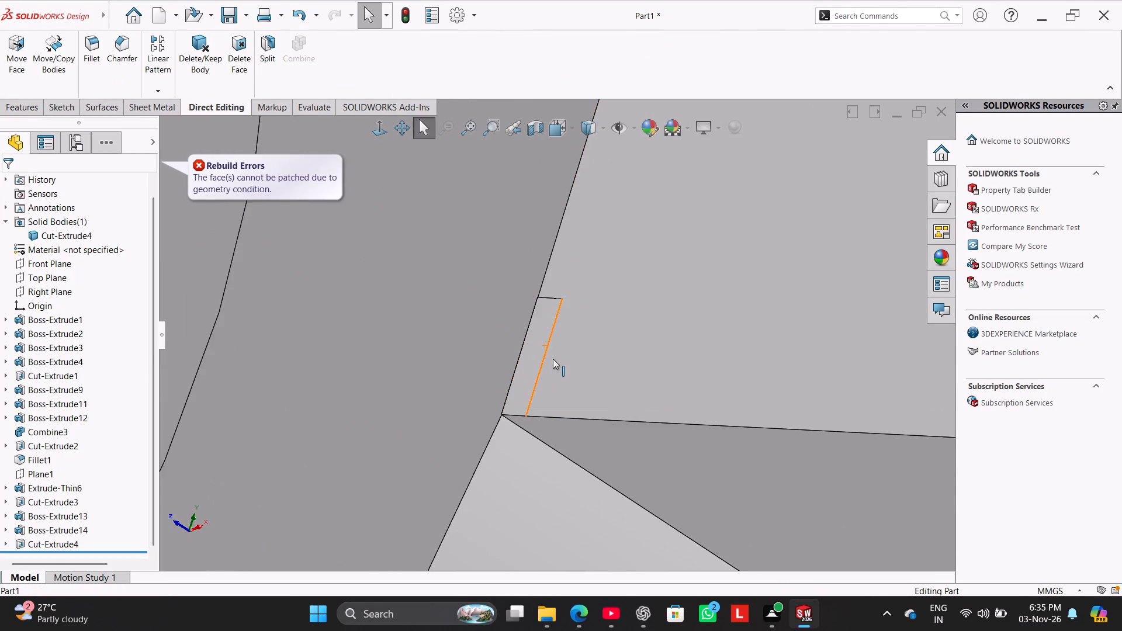
pyautogui.scroll(-2, 553, 359)
pyautogui.moveTo(530, 421); pyautogui.dragTo(538, 393, button='middle')
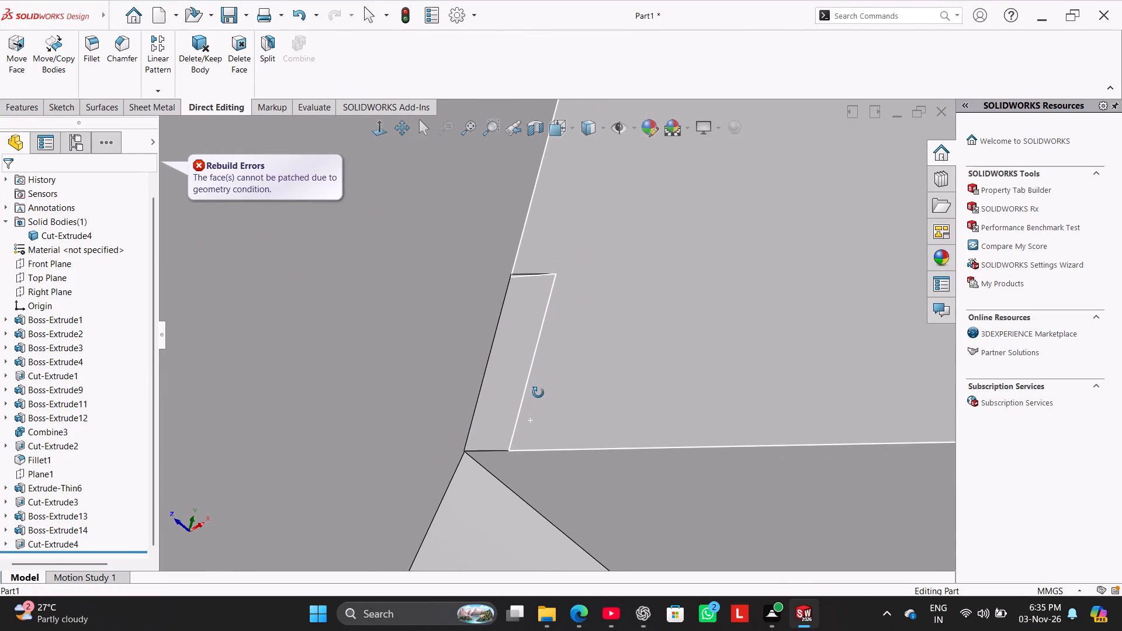
pyautogui.moveTo(538, 393); pyautogui.dragTo(539, 391, button='middle')
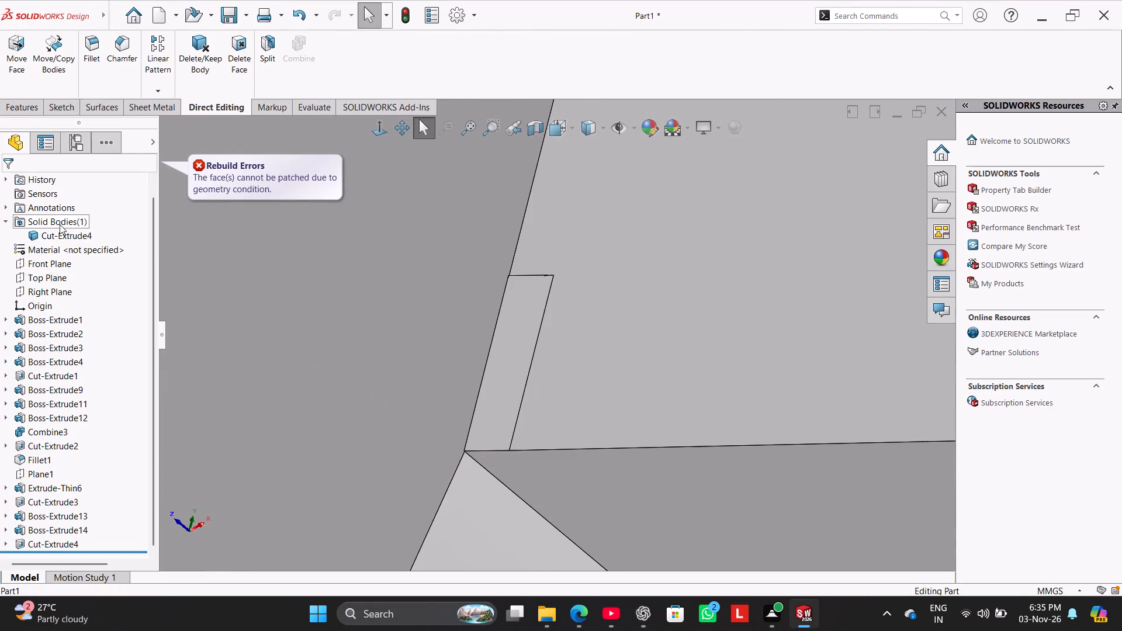
pyautogui.click(9, 220)
pyautogui.click(511, 359)
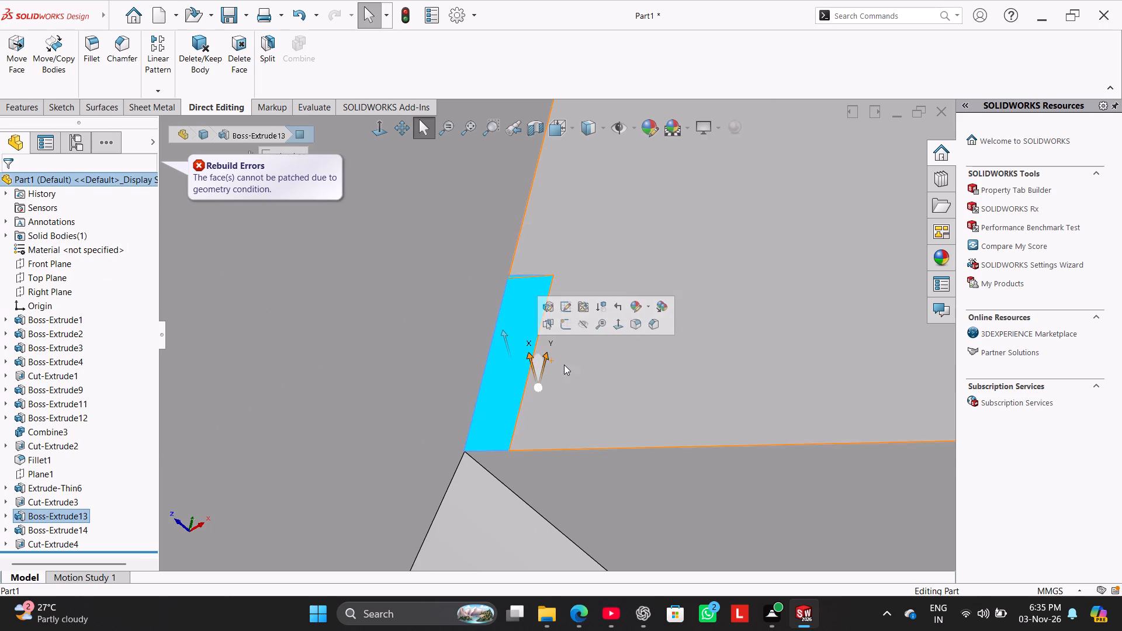
pyautogui.click(564, 365)
pyautogui.scroll(-5, 557, 368)
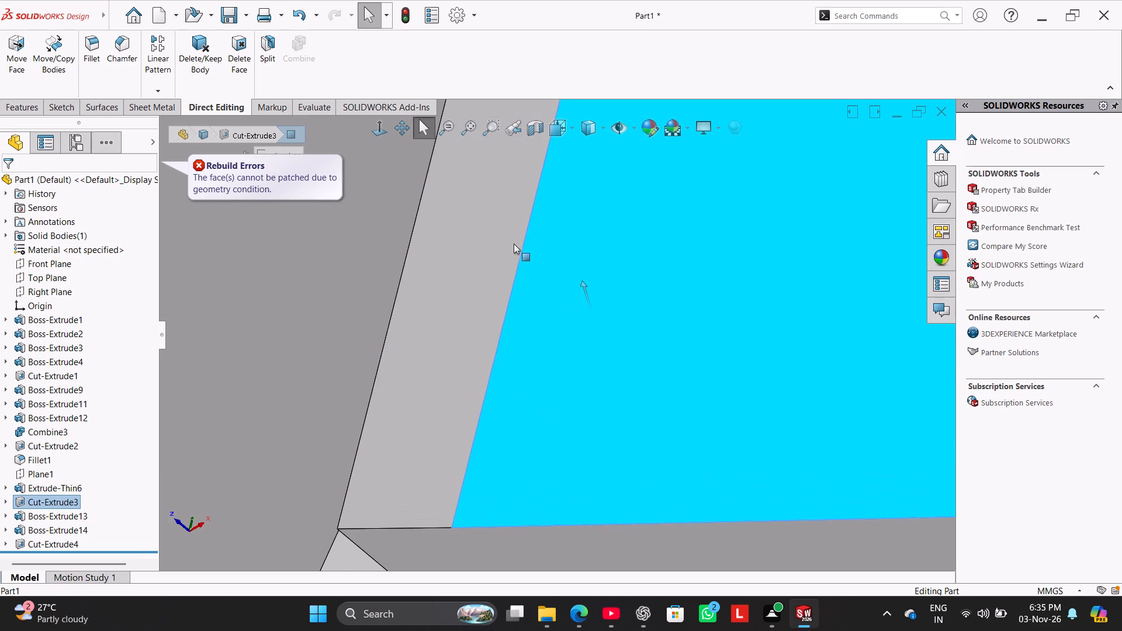
pyautogui.scroll(4, 514, 239)
pyautogui.scroll(-4, 527, 205)
pyautogui.moveTo(532, 220); pyautogui.dragTo(518, 381, button='middle')
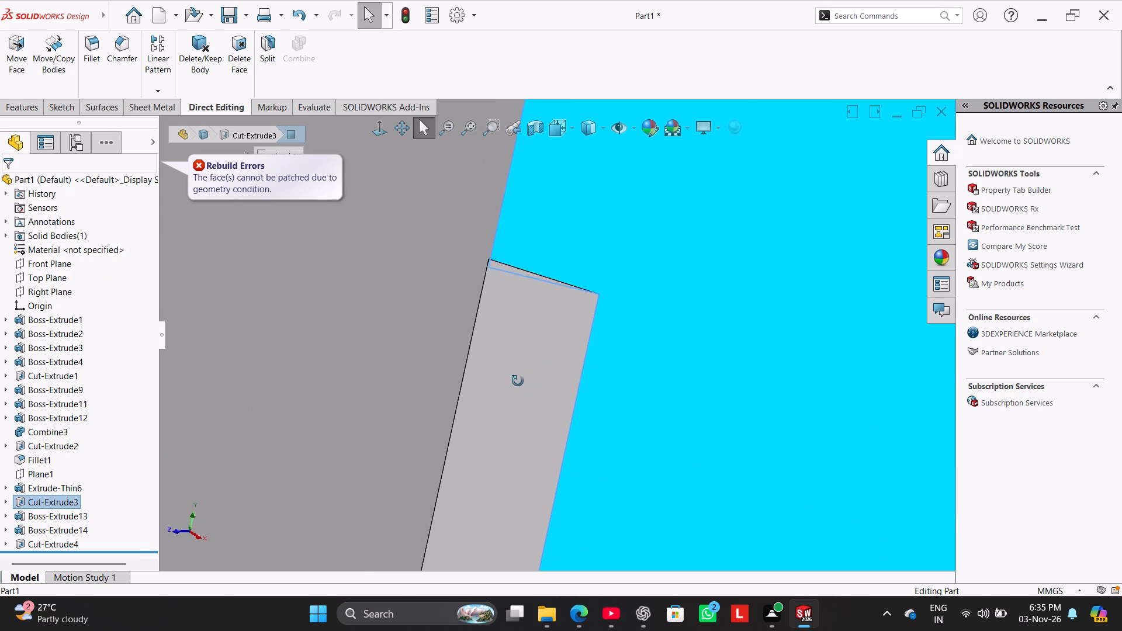
pyautogui.moveTo(518, 381); pyautogui.dragTo(494, 451, button='middle')
pyautogui.scroll(-7, 527, 240)
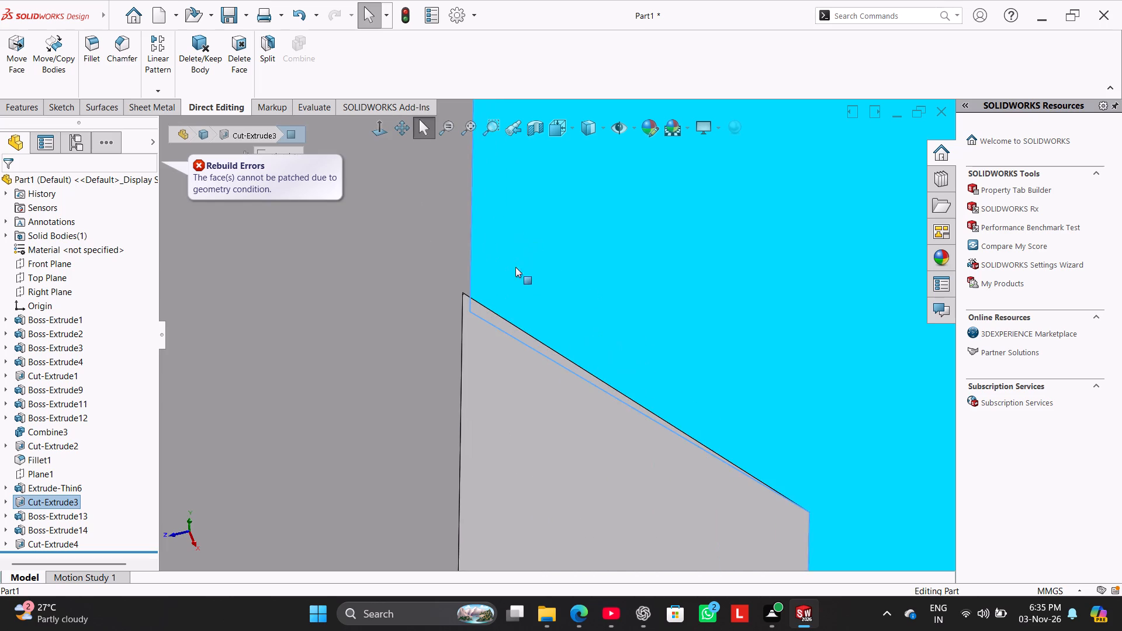
pyautogui.moveTo(521, 275); pyautogui.dragTo(517, 415, button='middle')
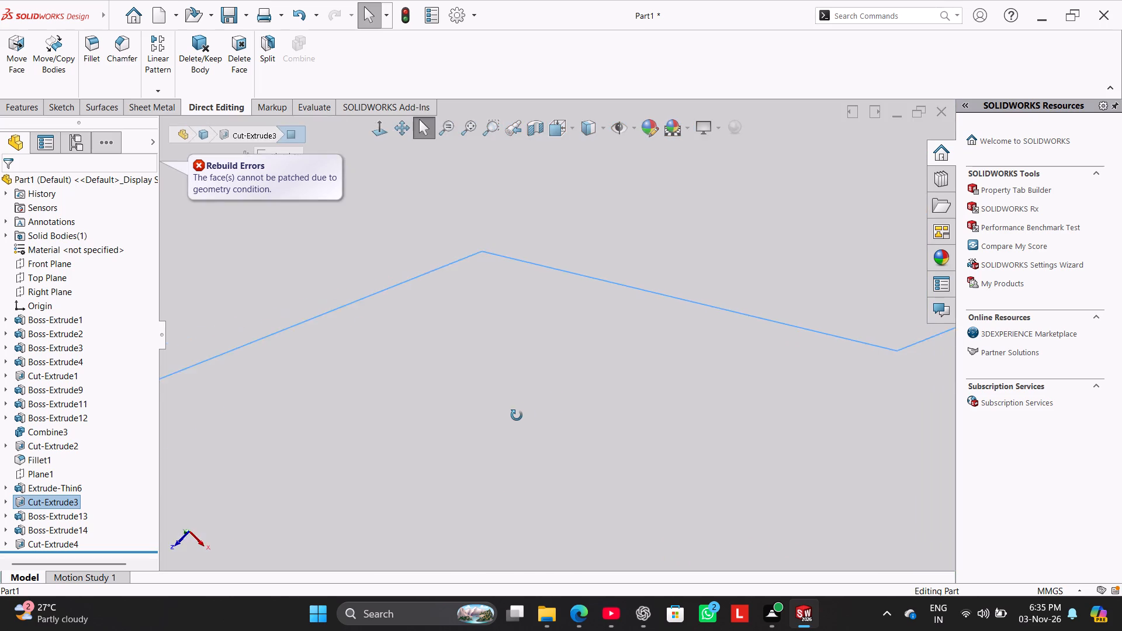
pyautogui.moveTo(517, 415); pyautogui.dragTo(528, 399, button='middle')
pyautogui.scroll(-1, 538, 372)
pyautogui.click(500, 365)
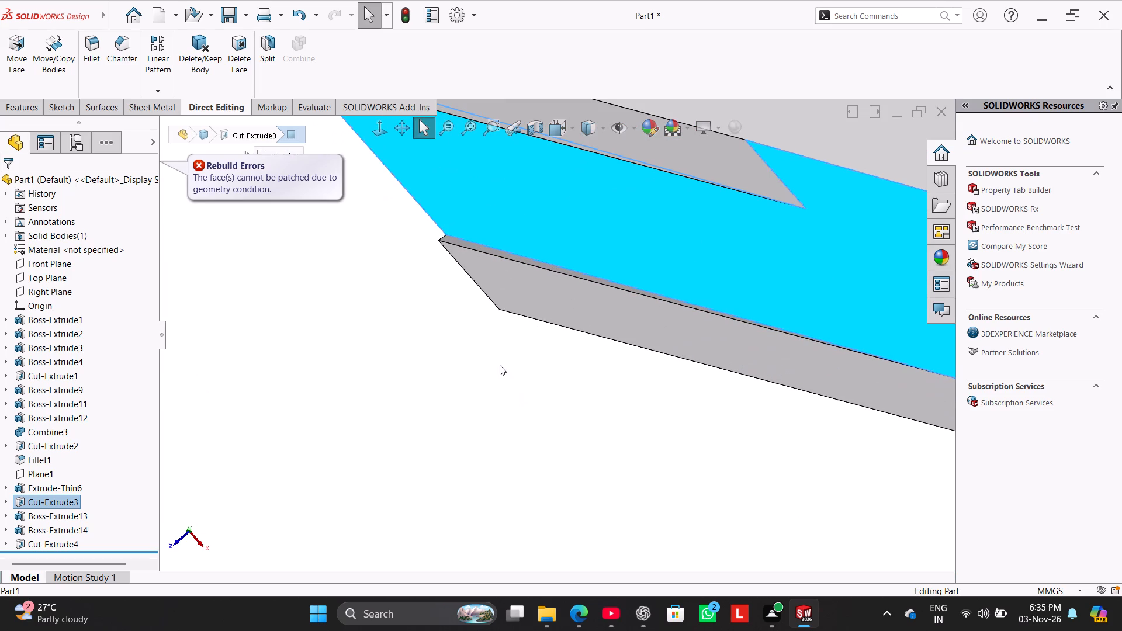
pyautogui.moveTo(538, 351); pyautogui.dragTo(566, 346, button='middle')
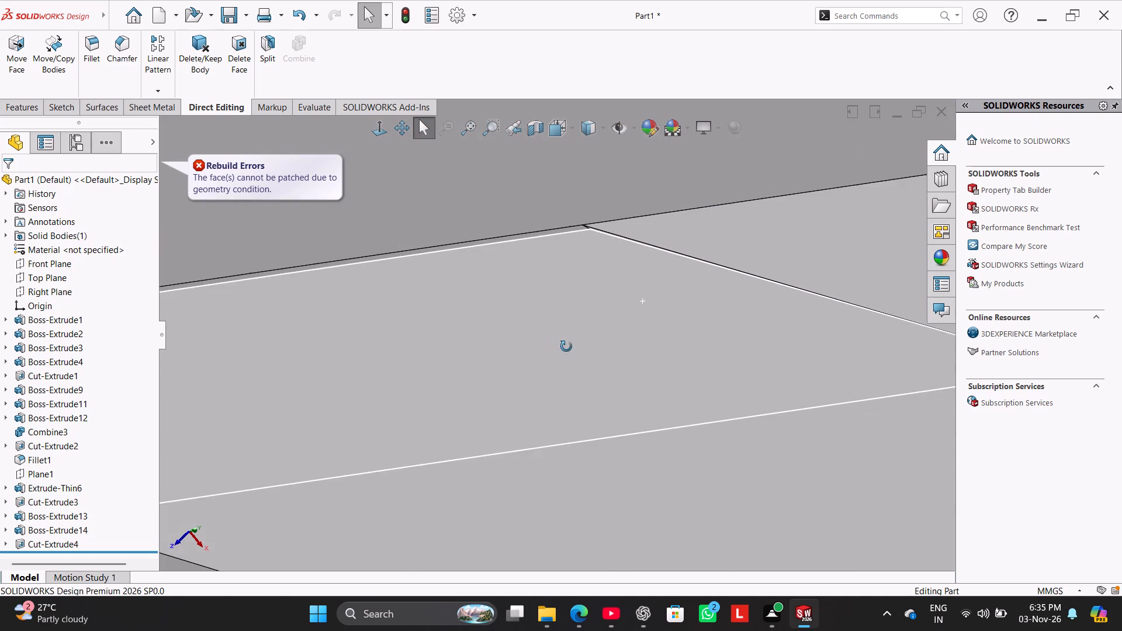
pyautogui.moveTo(566, 346); pyautogui.dragTo(555, 339, button='middle')
pyautogui.moveTo(498, 379); pyautogui.dragTo(580, 238, button='right')
pyautogui.moveTo(313, 360); pyautogui.dragTo(373, 278, button='right')
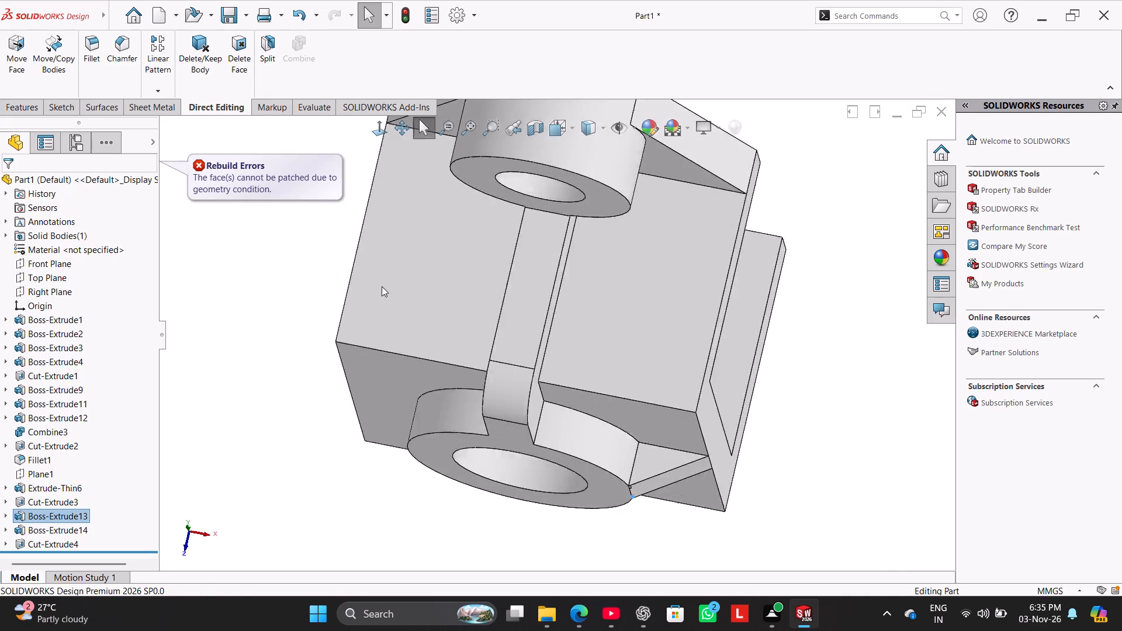
pyautogui.click(302, 365)
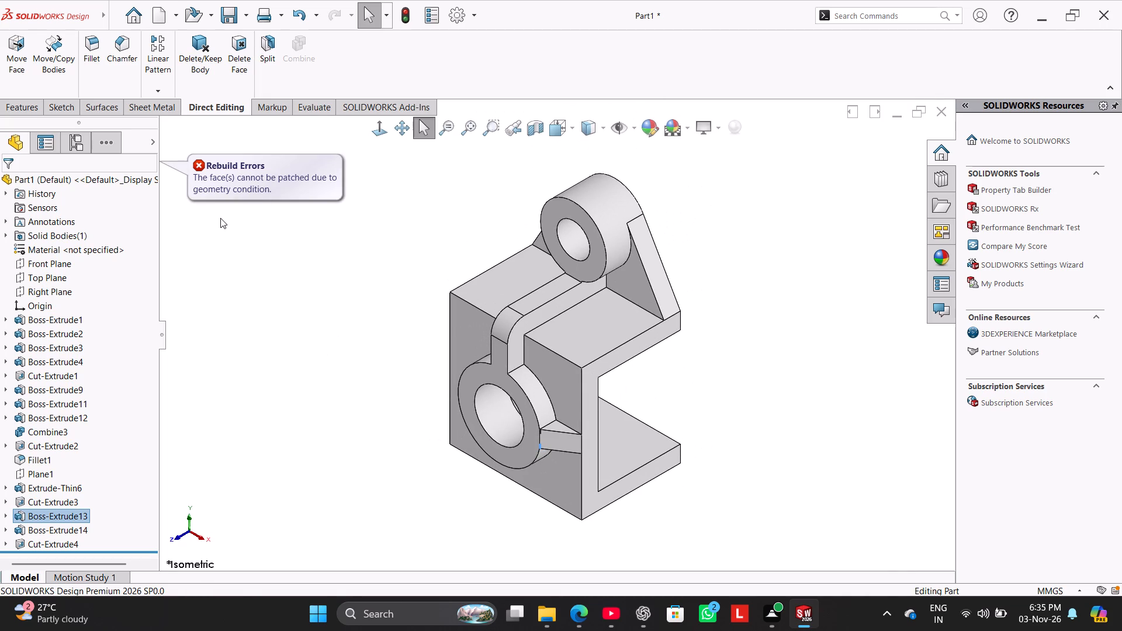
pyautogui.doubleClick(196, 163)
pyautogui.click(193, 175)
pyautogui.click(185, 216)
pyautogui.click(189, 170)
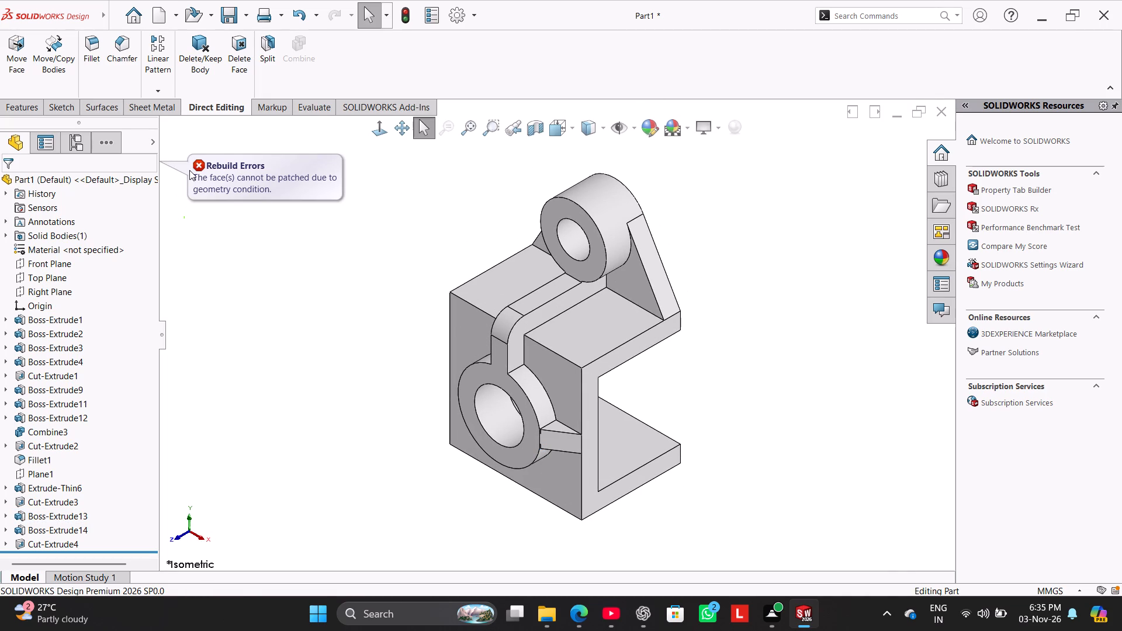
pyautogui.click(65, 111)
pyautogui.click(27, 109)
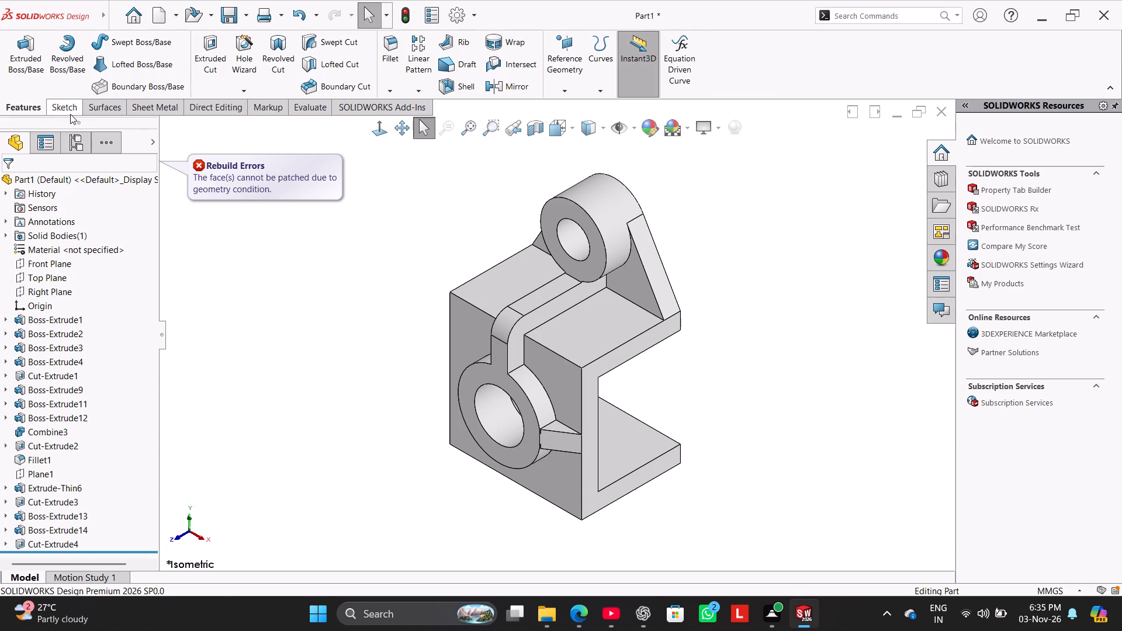
# Save the part as "Dual Axis Clamp Support Bracket" in the Worked folder as a SOLIDWORKS Part.
pyautogui.click(227, 18)
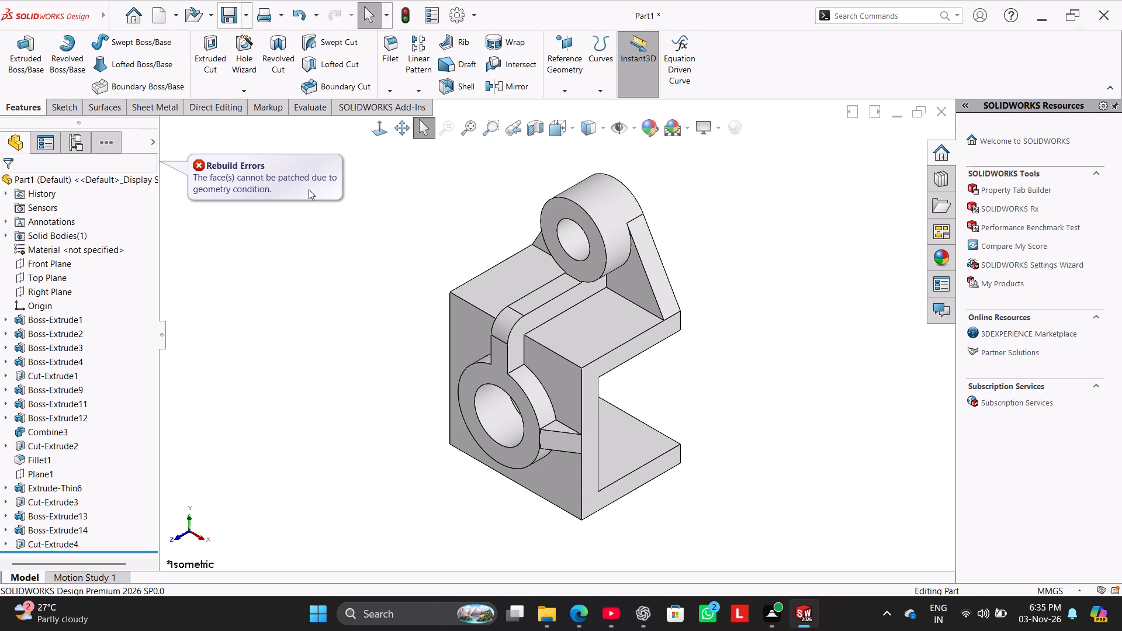
pyautogui.hotkey('ctrl', 'v')
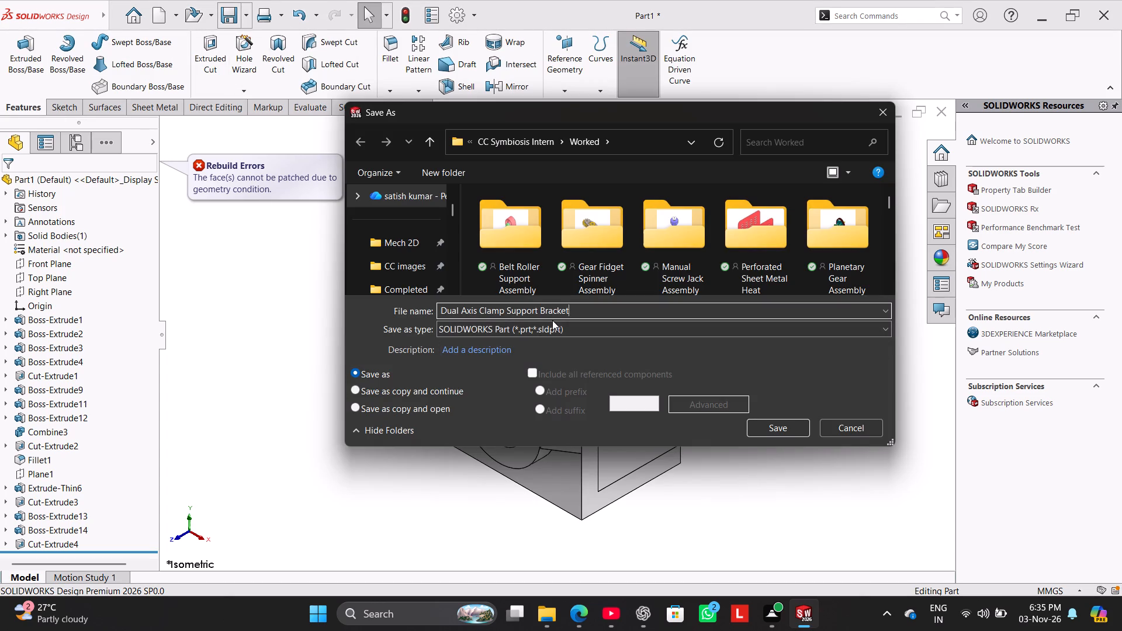
pyautogui.click(775, 430)
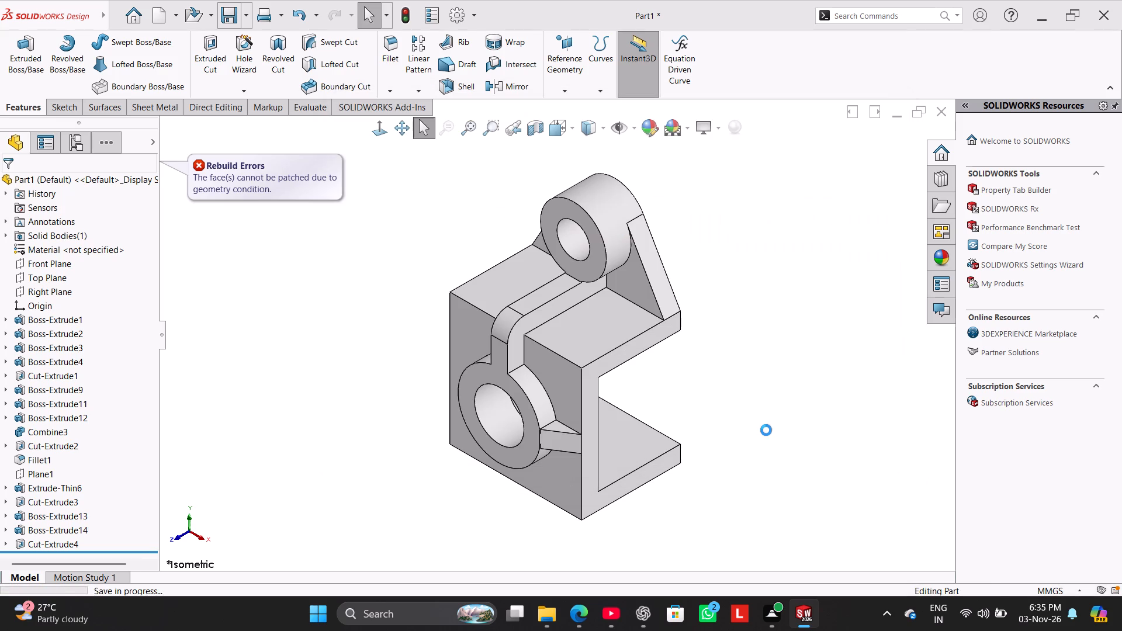
# Close the saved bracket part.
pyautogui.click(942, 111)
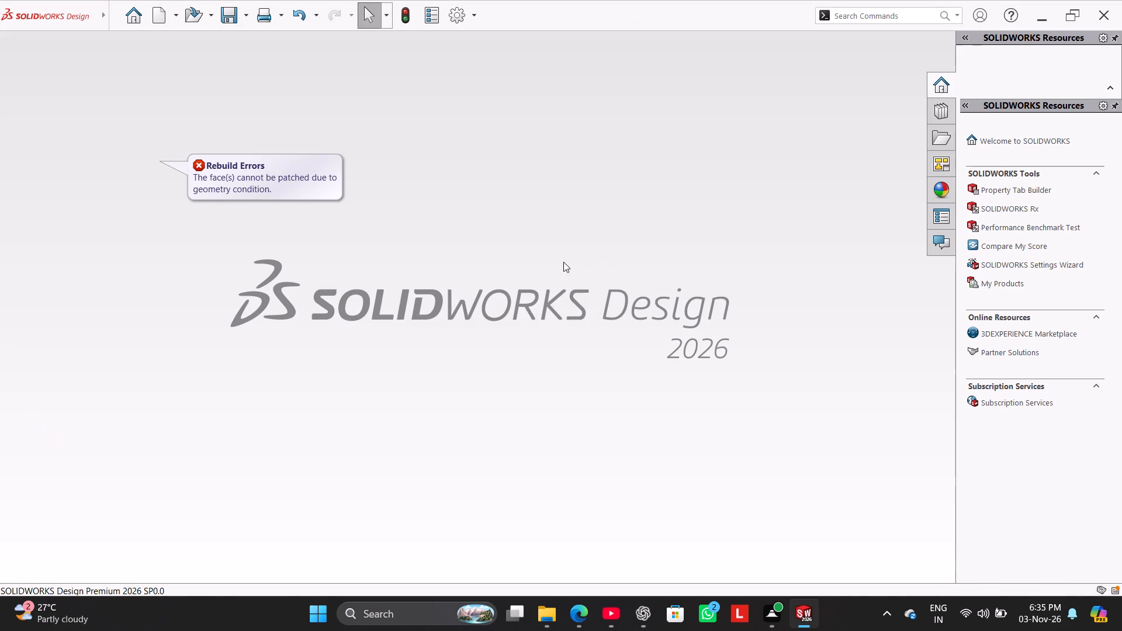
pyautogui.click(263, 188)
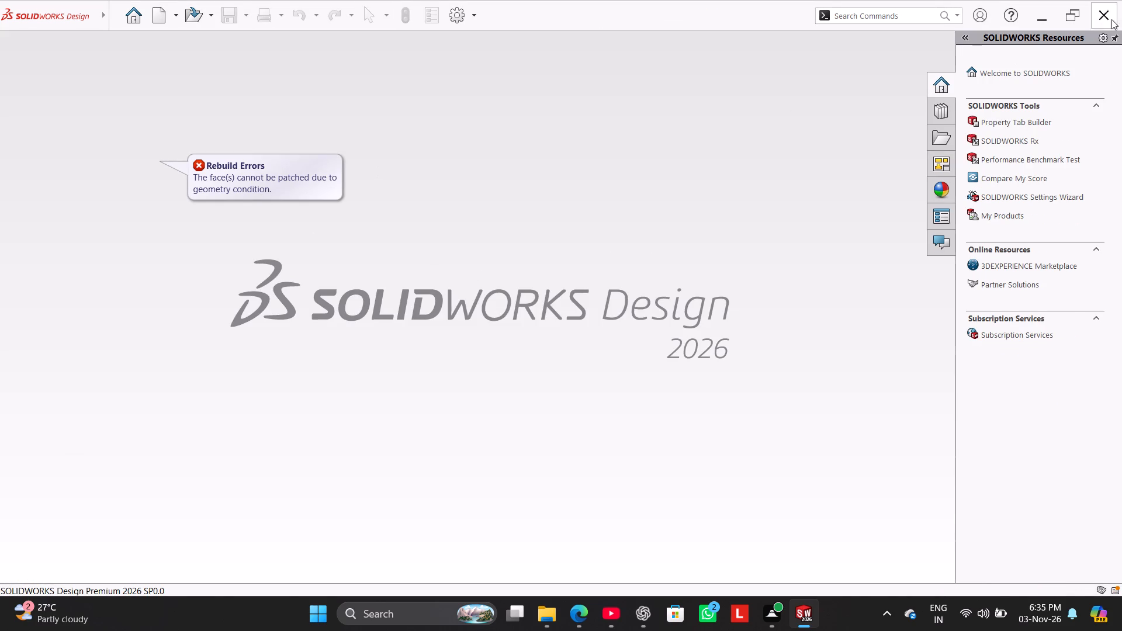
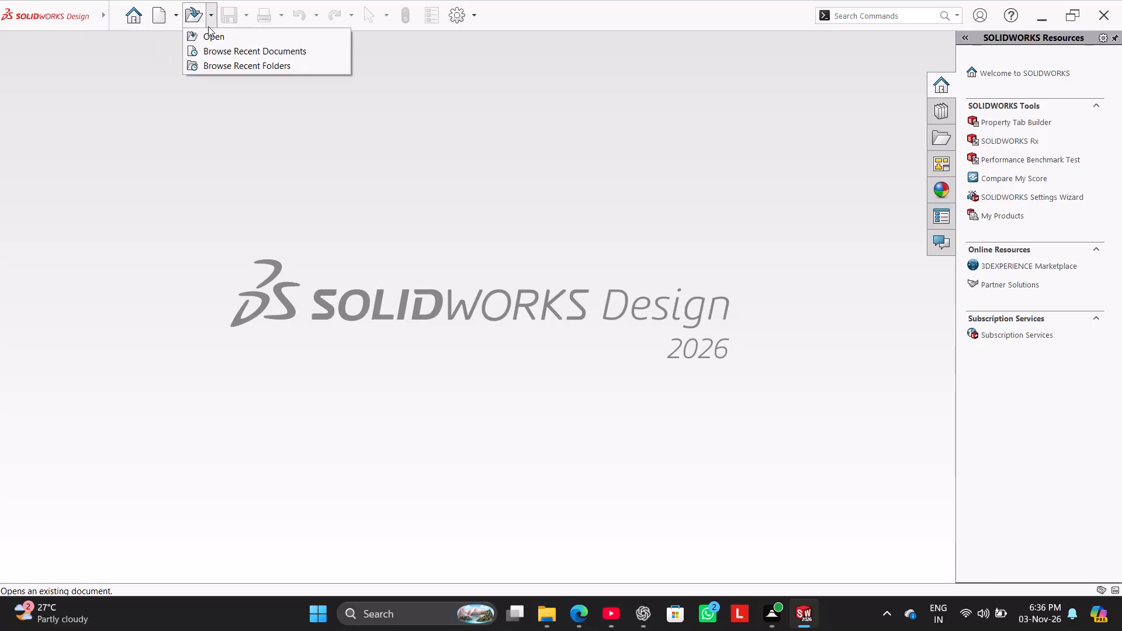
# Find the "Dual Axis Clamp Support Bracket" part in the Worked folder and open it.
pyautogui.click(212, 36)
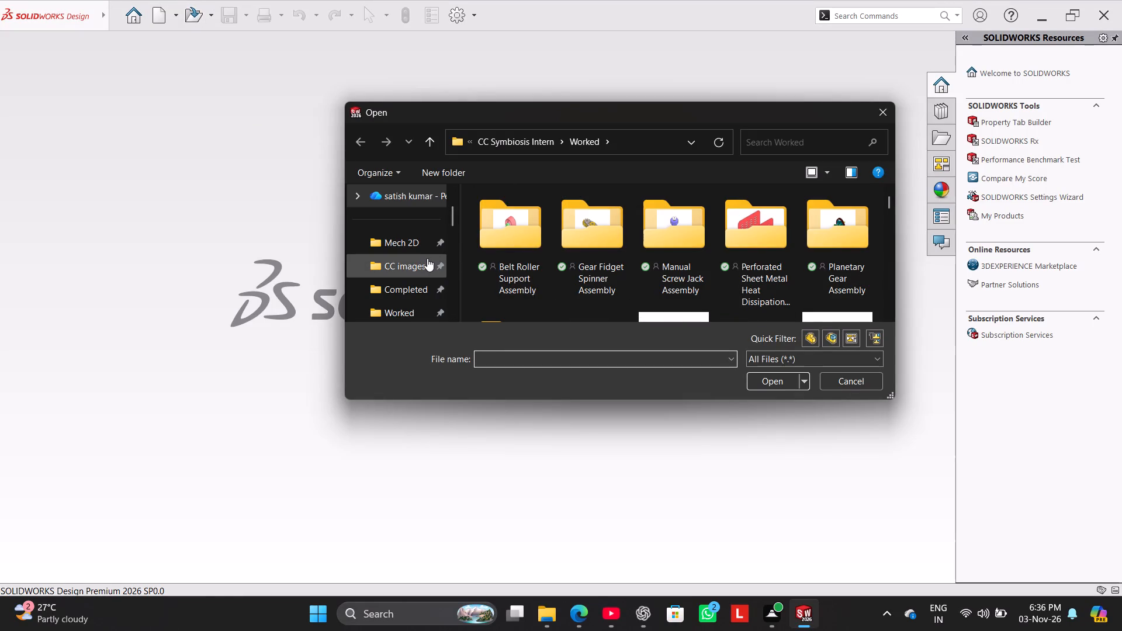
pyautogui.click(418, 315)
pyautogui.rightClick(811, 150)
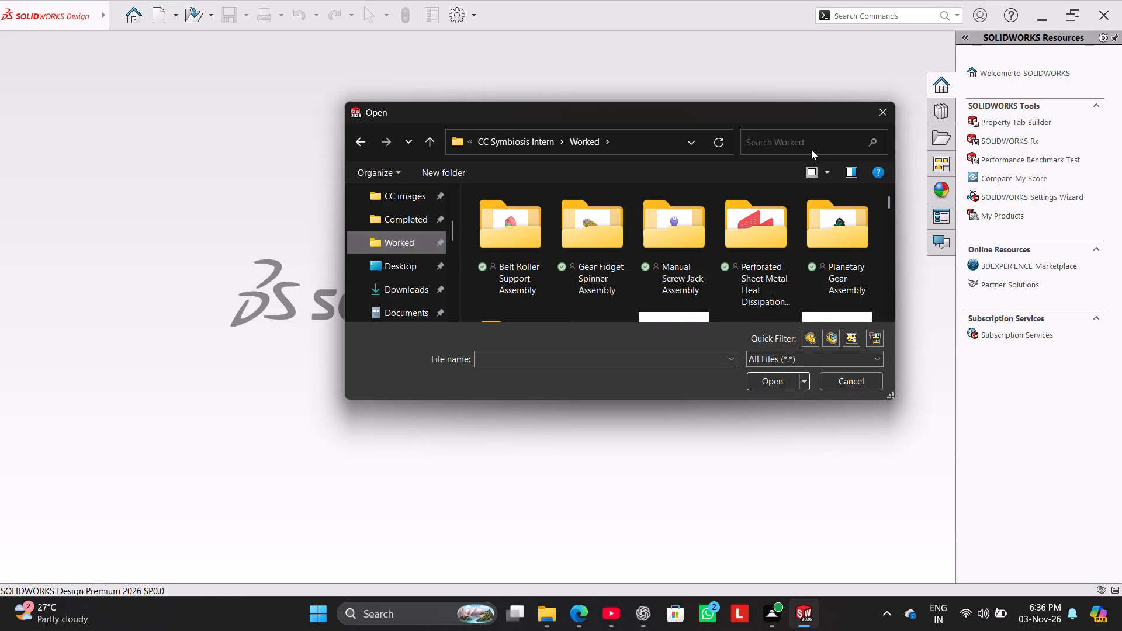
pyautogui.rightClick(811, 138)
pyautogui.click(834, 169)
pyautogui.hotkey('ctrl', 'v')
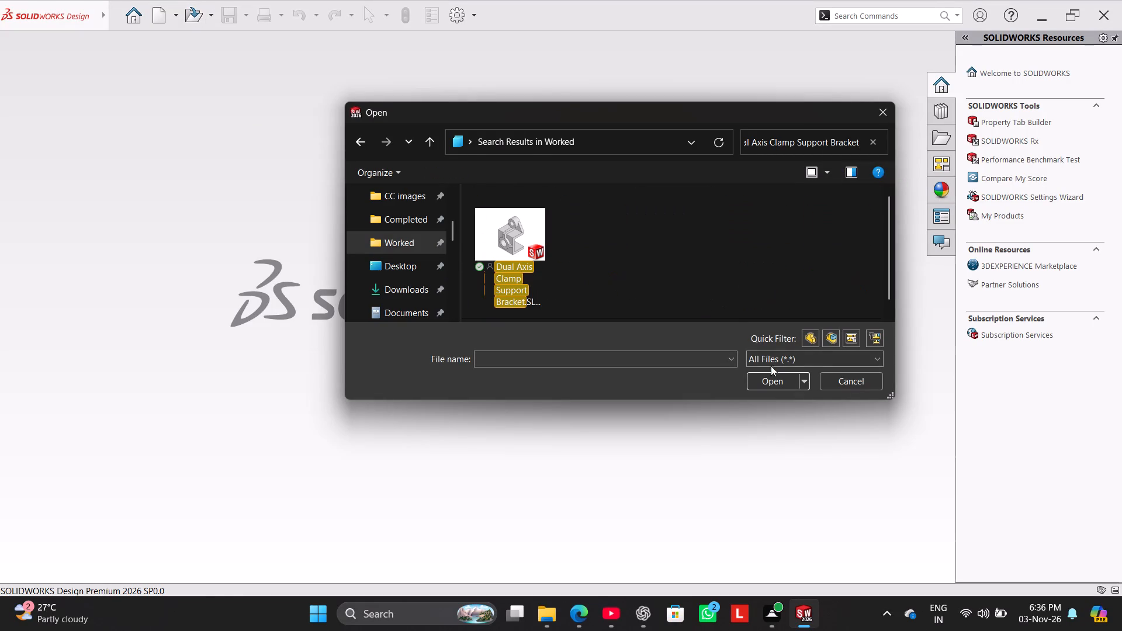
pyautogui.click(773, 384)
pyautogui.click(526, 235)
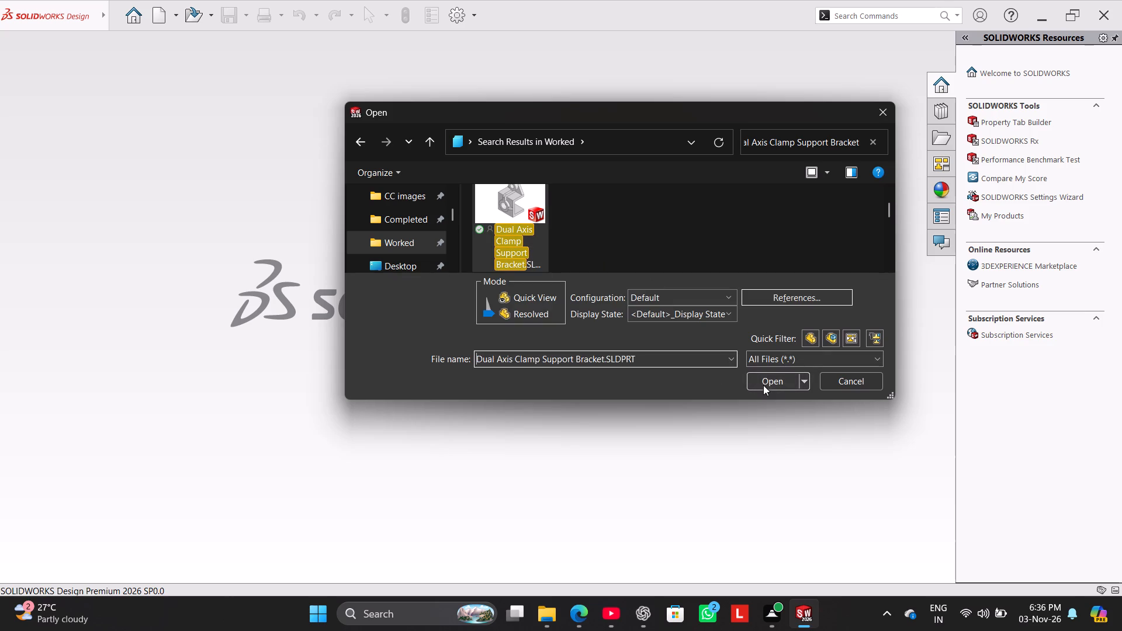
pyautogui.click(763, 385)
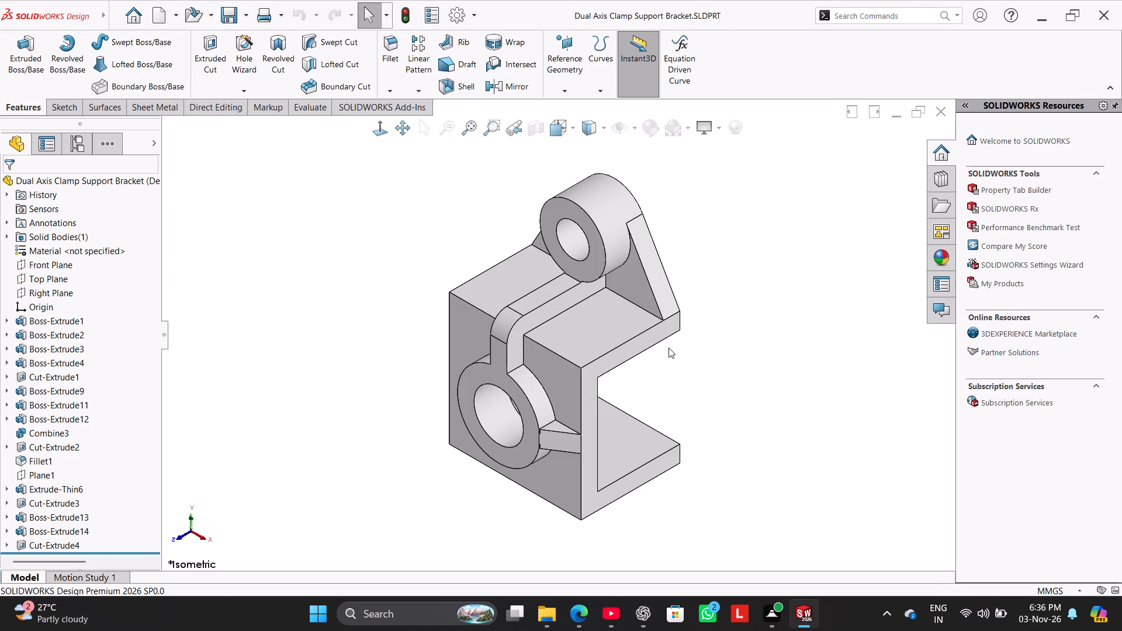
# Examine the narrow leftover faces where the side rib meets the front ring, close up and from several angles.
pyautogui.scroll(-6, 555, 423)
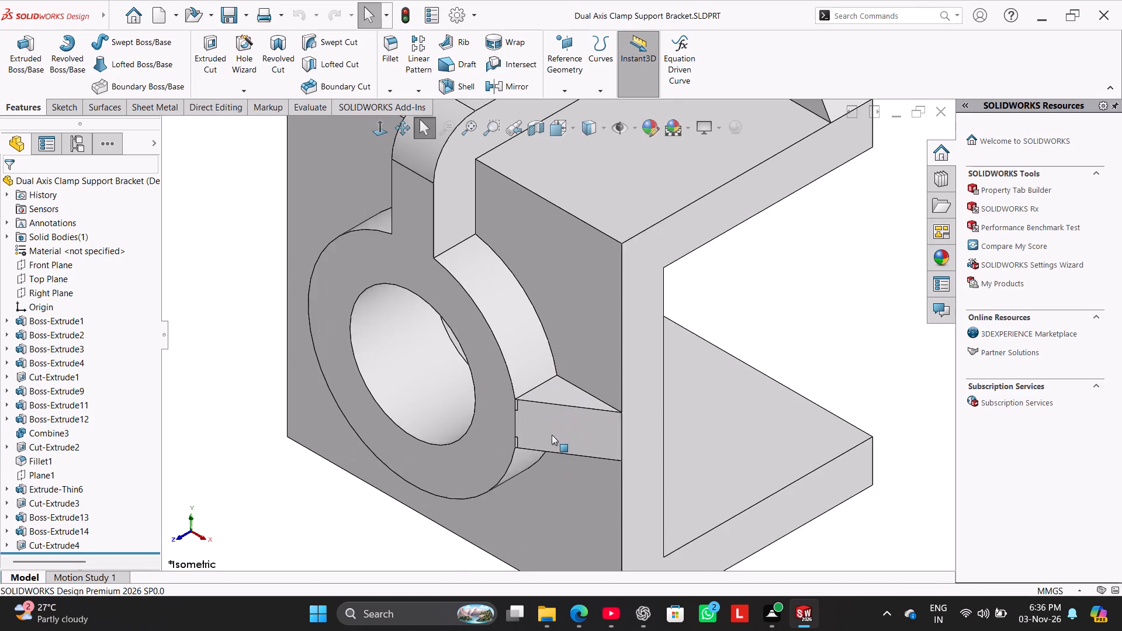
pyautogui.scroll(-2, 552, 435)
pyautogui.moveTo(517, 439); pyautogui.dragTo(507, 328, button='middle')
pyautogui.scroll(-8, 509, 428)
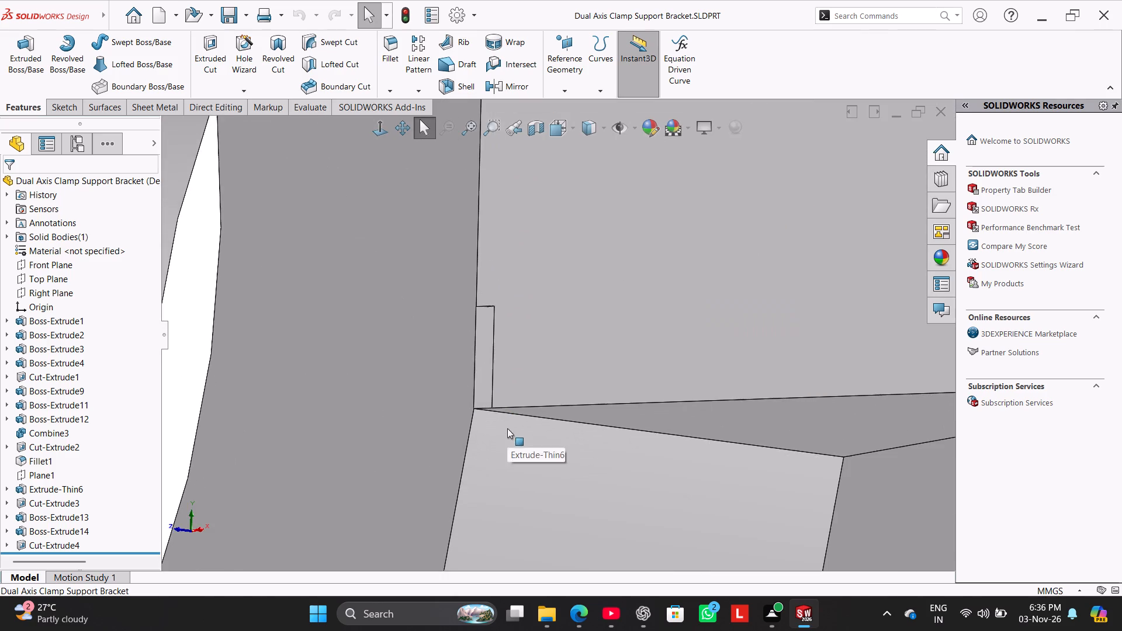
pyautogui.moveTo(507, 421); pyautogui.dragTo(517, 392, button='middle')
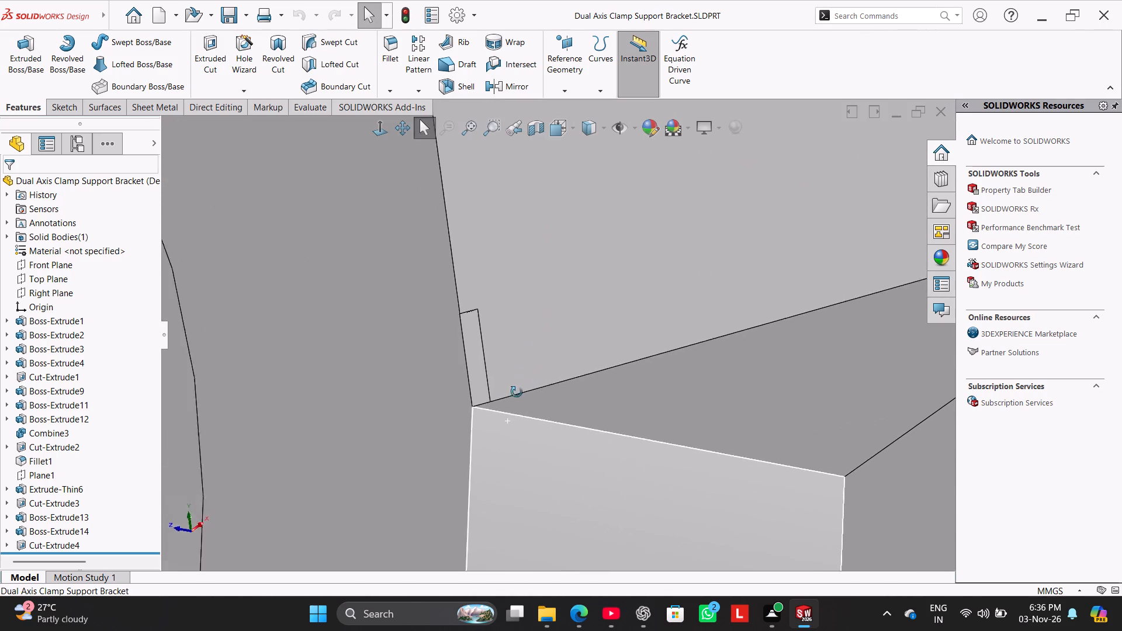
pyautogui.moveTo(517, 392); pyautogui.dragTo(497, 429, button='middle')
pyautogui.scroll(-6, 521, 391)
pyautogui.moveTo(451, 421); pyautogui.dragTo(466, 317, button='middle')
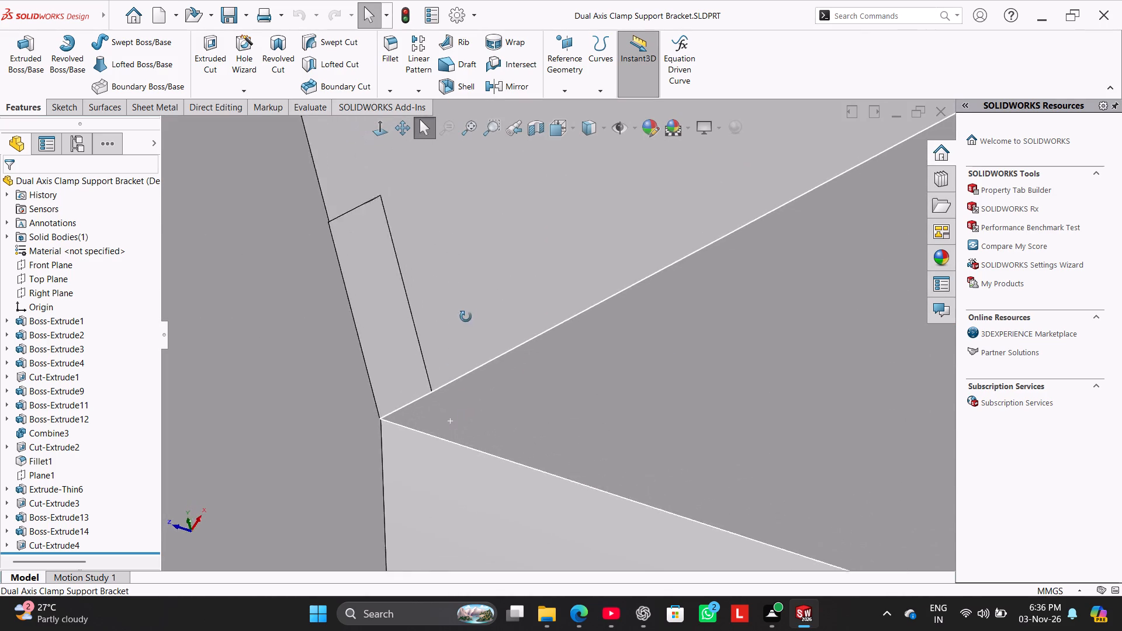
pyautogui.moveTo(466, 317); pyautogui.dragTo(484, 232, button='middle')
pyautogui.scroll(-7, 476, 405)
pyautogui.moveTo(325, 344); pyautogui.dragTo(334, 293, button='middle')
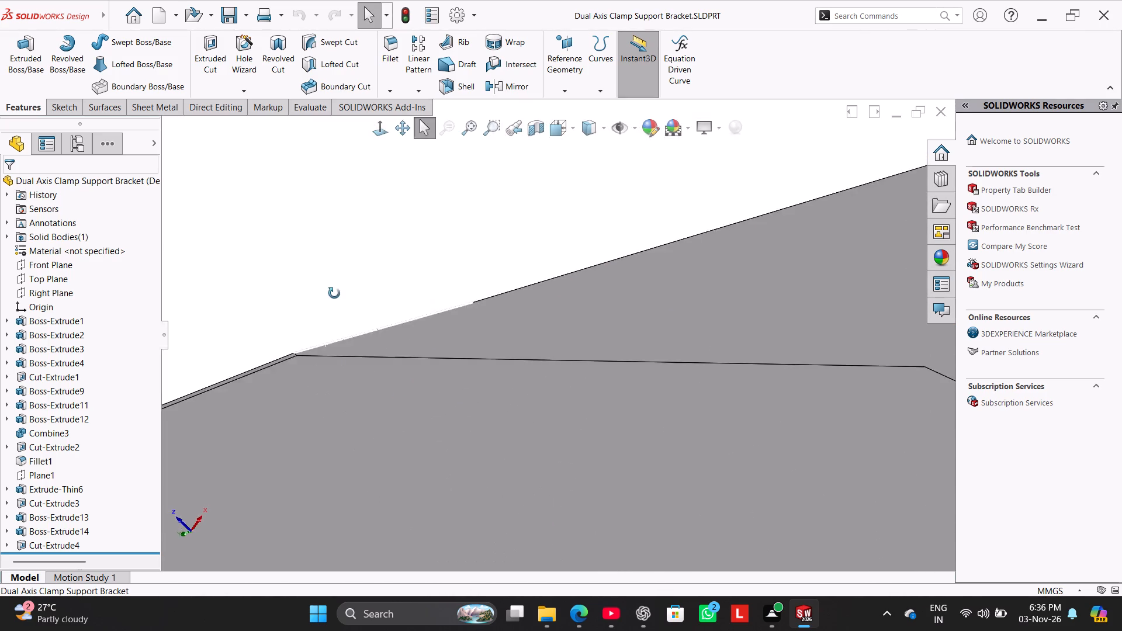
pyautogui.moveTo(334, 293); pyautogui.dragTo(324, 360, button='middle')
pyautogui.scroll(12, 407, 394)
# Start a sketch on the side rib's underside face and draw an 18.45 mm line from its outer base corner to the ring's front corner.
pyautogui.click(665, 316)
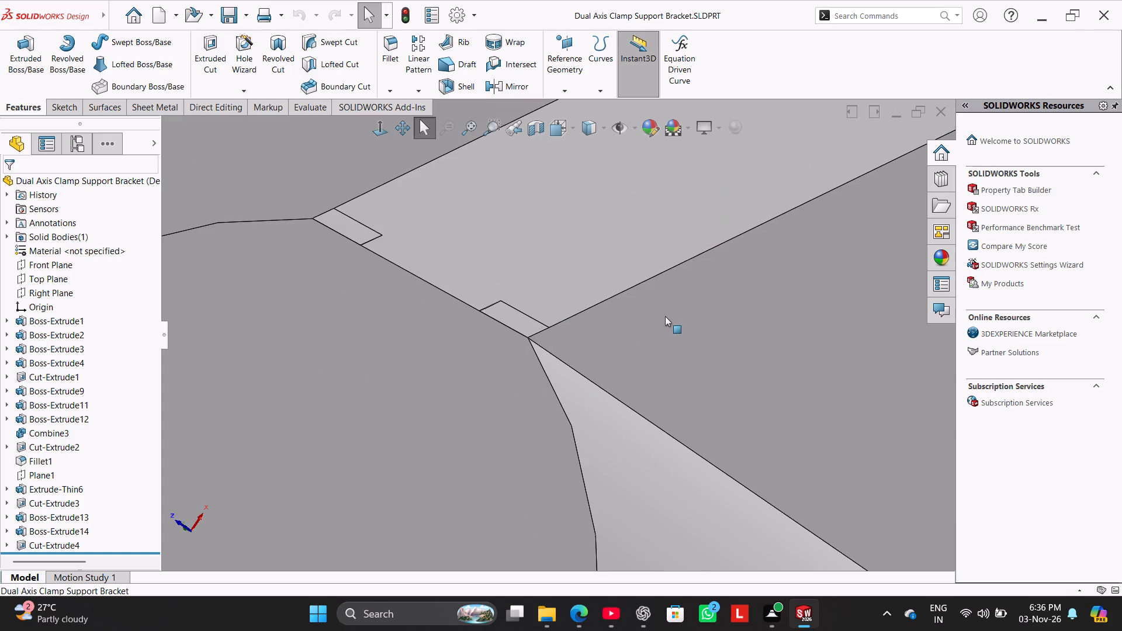
pyautogui.click(718, 286)
pyautogui.click(757, 152)
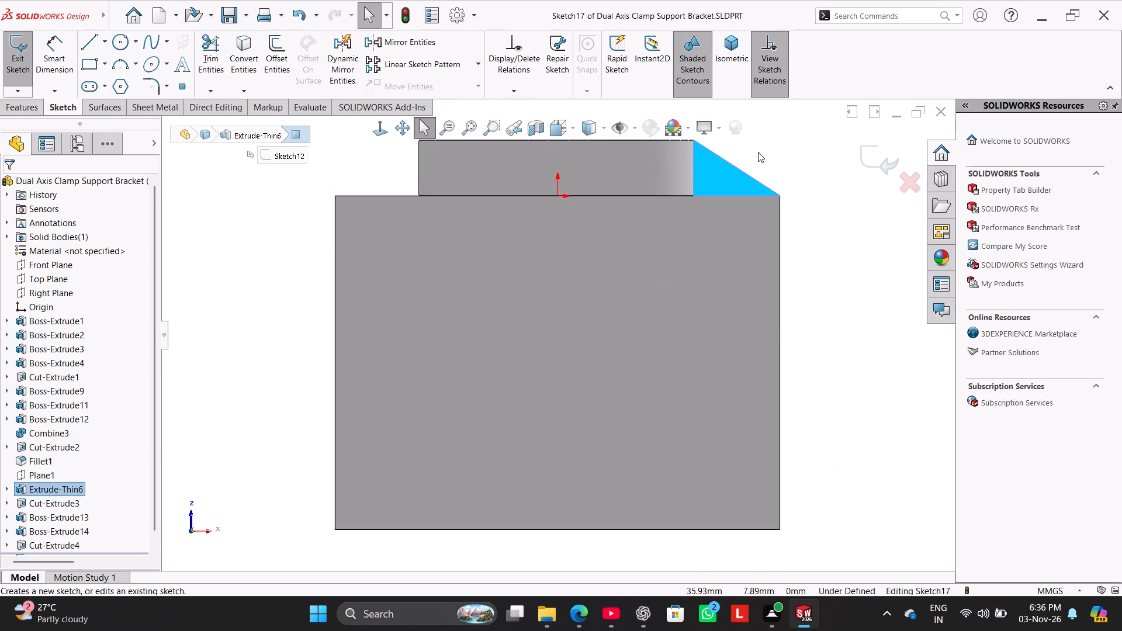
pyautogui.scroll(-7, 767, 151)
pyautogui.scroll(-2, 569, 220)
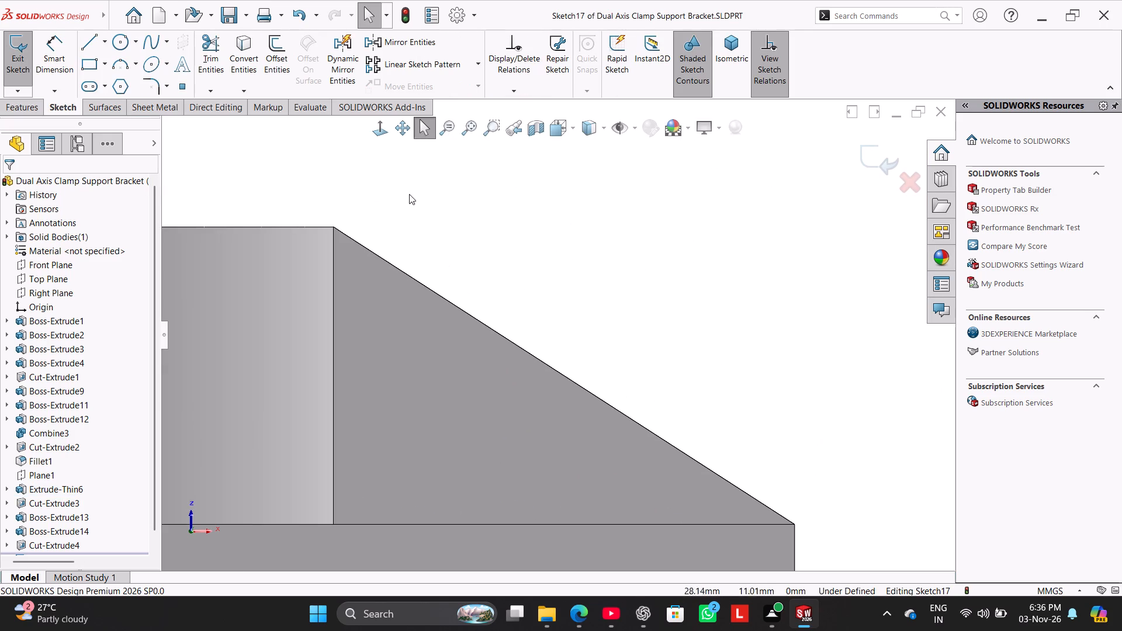
pyautogui.click(82, 41)
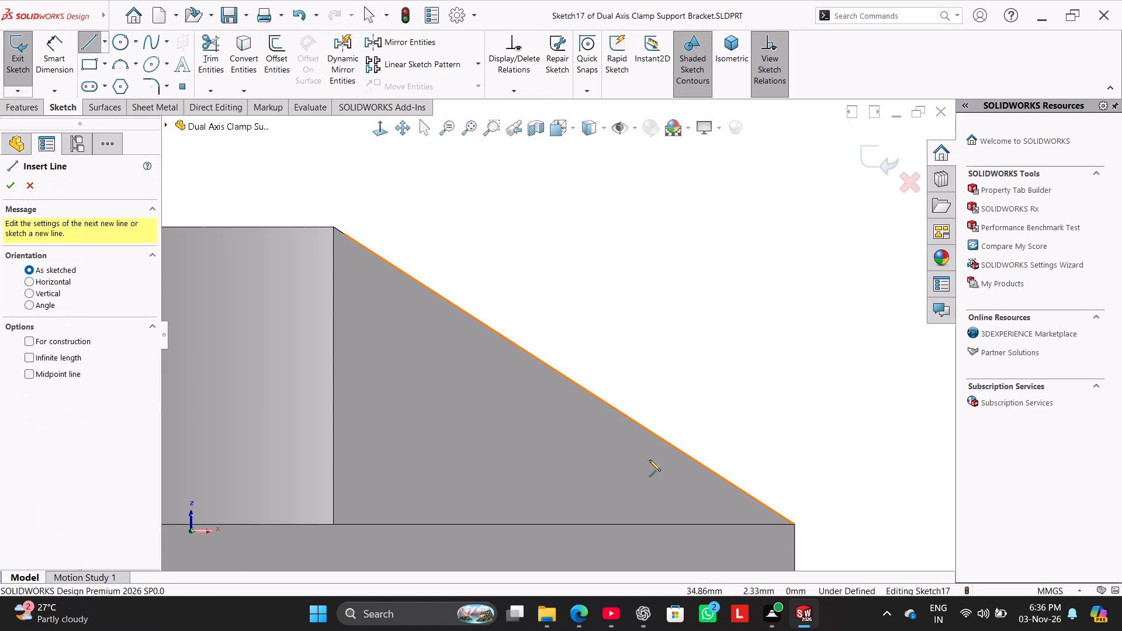
pyautogui.click(793, 523)
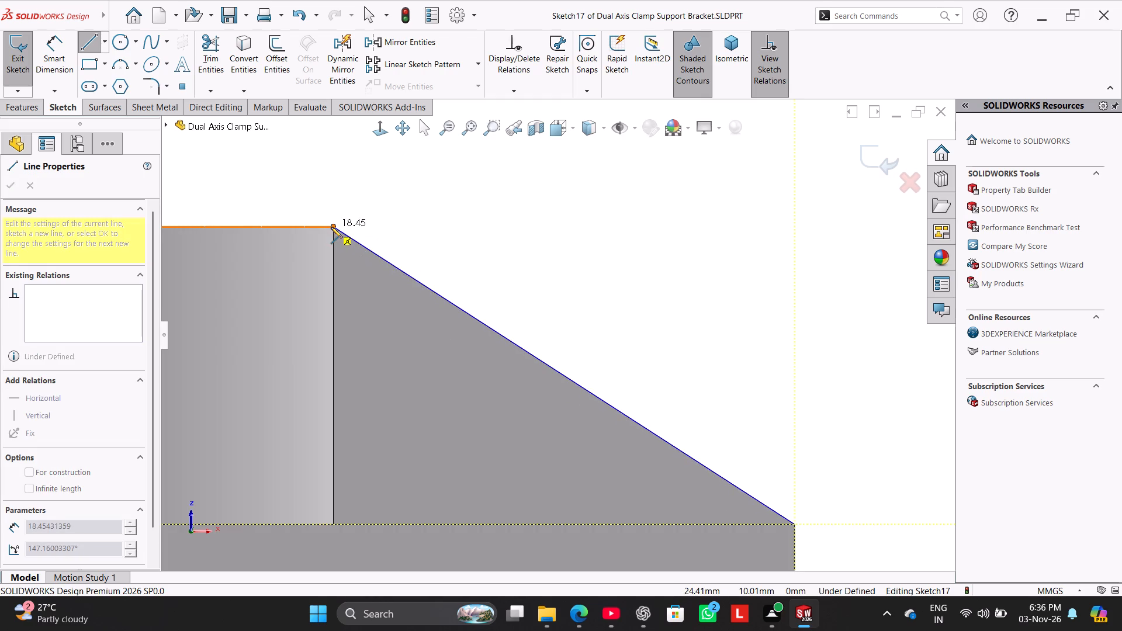
pyautogui.scroll(3, 353, 231)
pyautogui.scroll(-4, 352, 231)
pyautogui.scroll(-5, 544, 350)
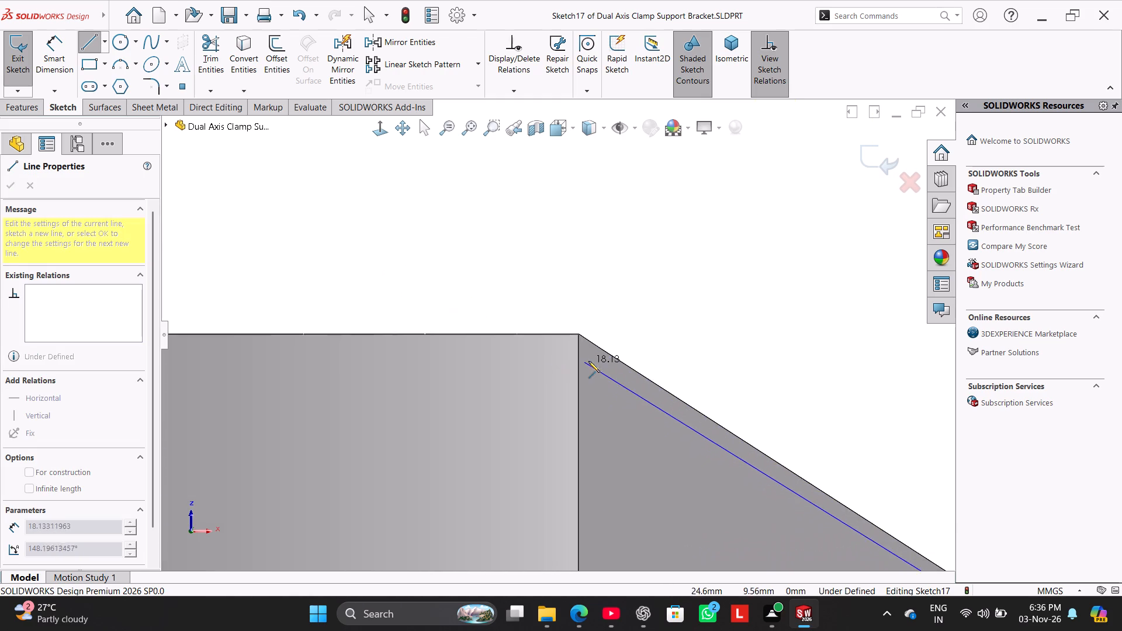
pyautogui.scroll(-17, 588, 361)
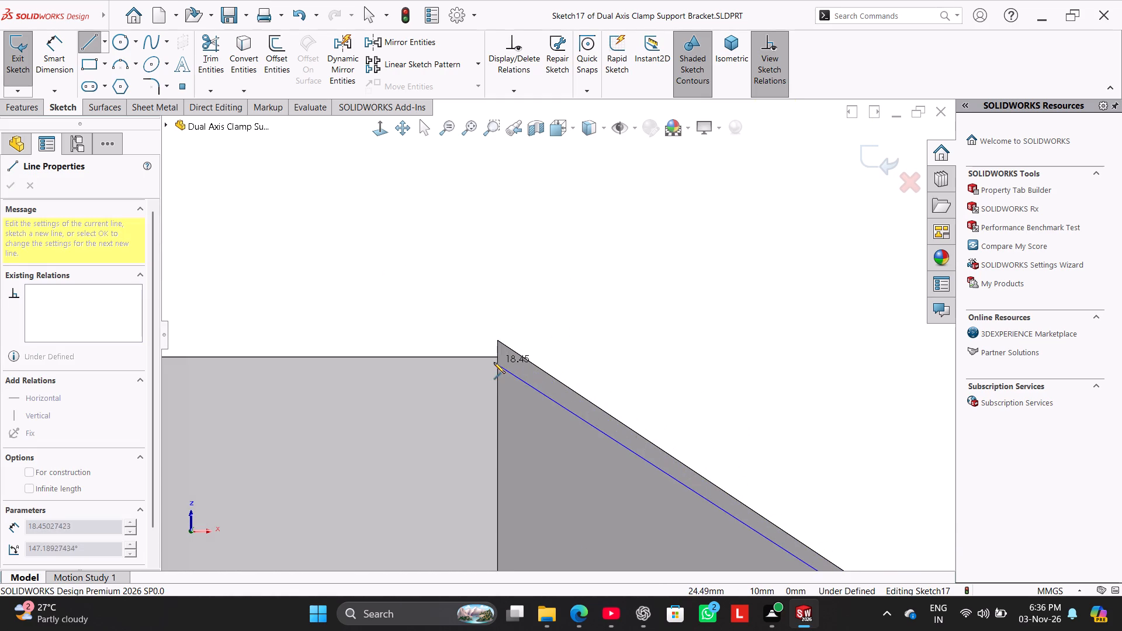
pyautogui.click(495, 358)
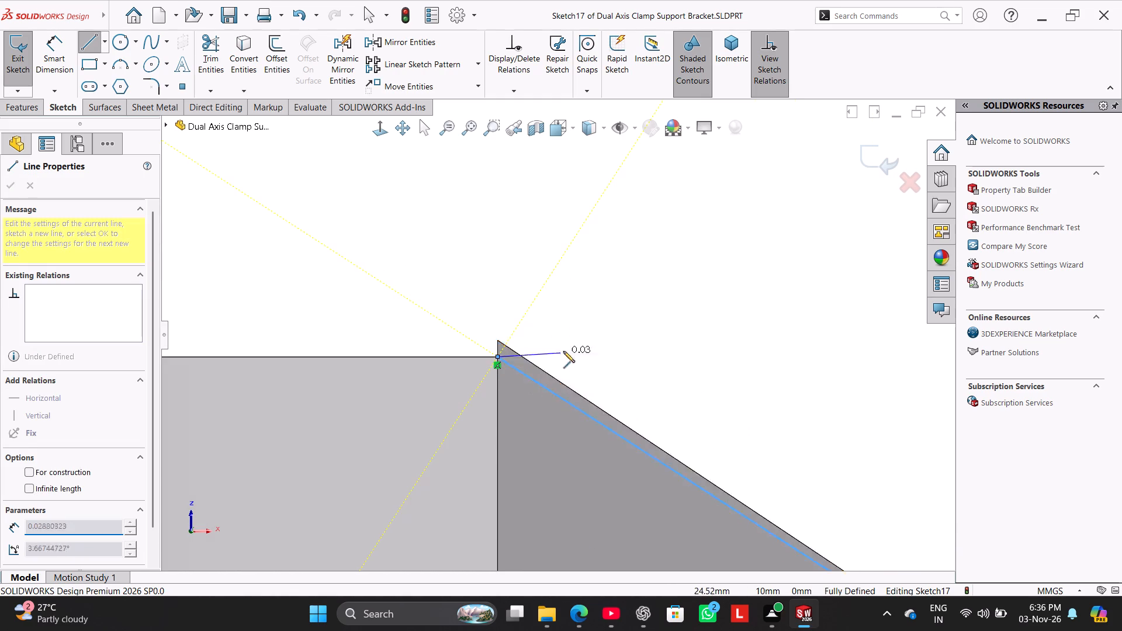
pyautogui.rightClick(580, 287)
pyautogui.click(608, 293)
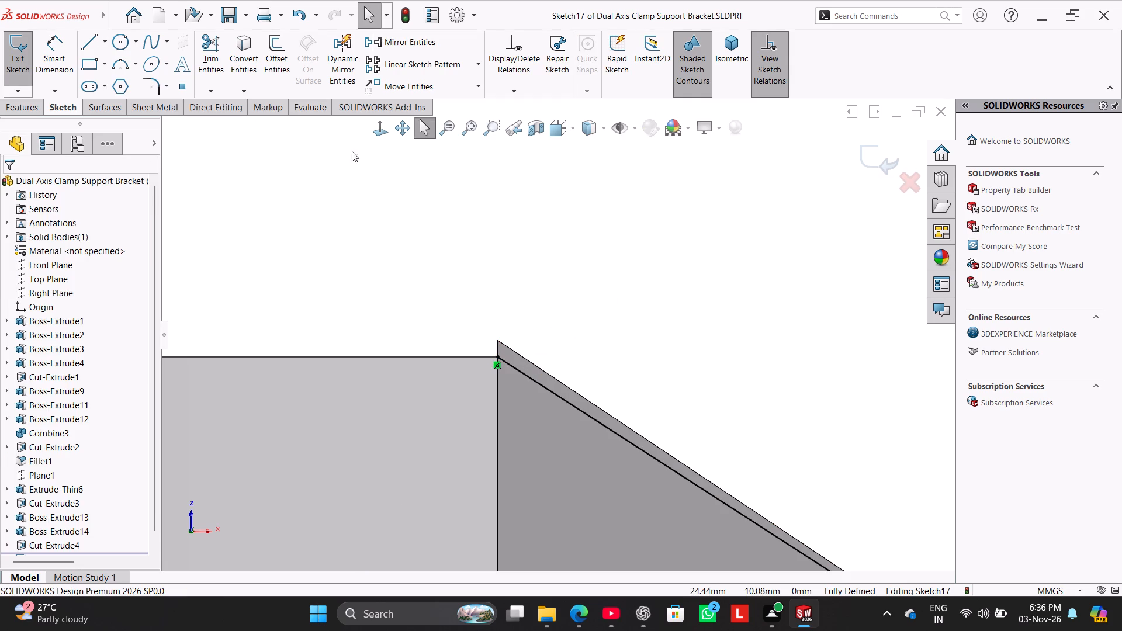
# Convert the tiny vertical edge and the short sloped edge at the rib's ring end into sketch entities.
pyautogui.click(250, 41)
pyautogui.click(497, 347)
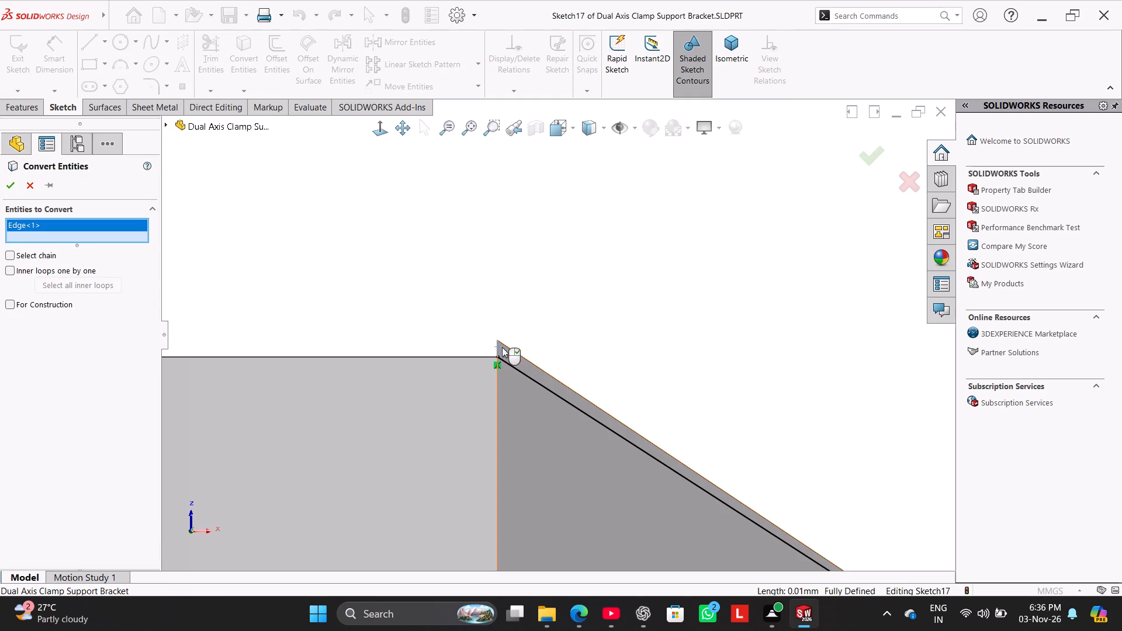
pyautogui.click(510, 349)
pyautogui.scroll(-3, 666, 371)
pyautogui.scroll(10, 696, 416)
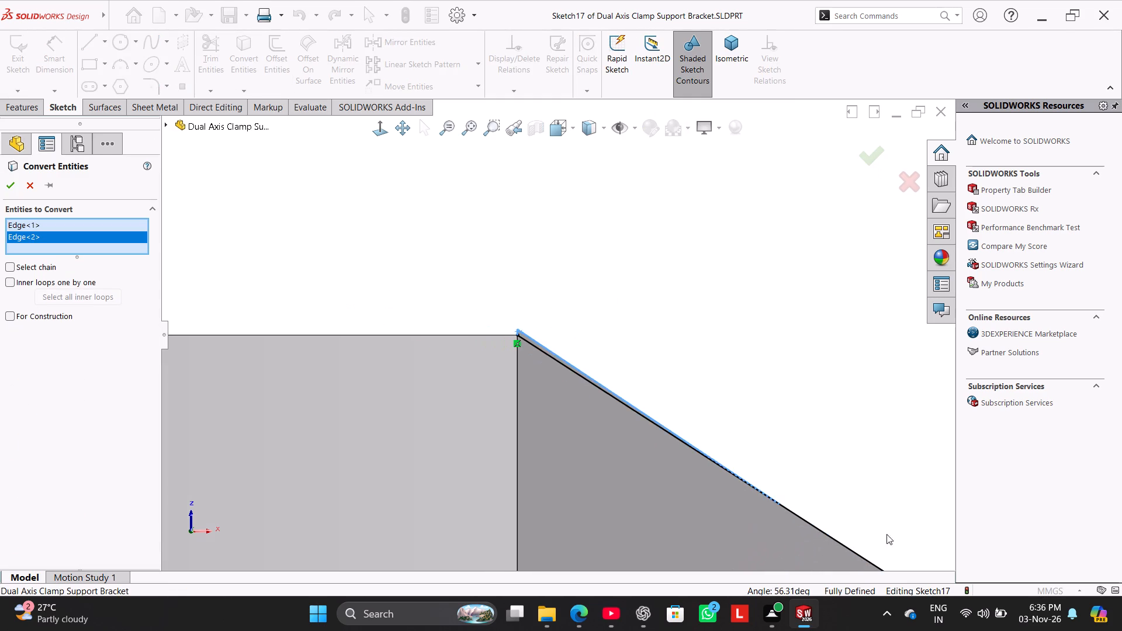
pyautogui.scroll(3, 886, 534)
pyautogui.rightClick(709, 327)
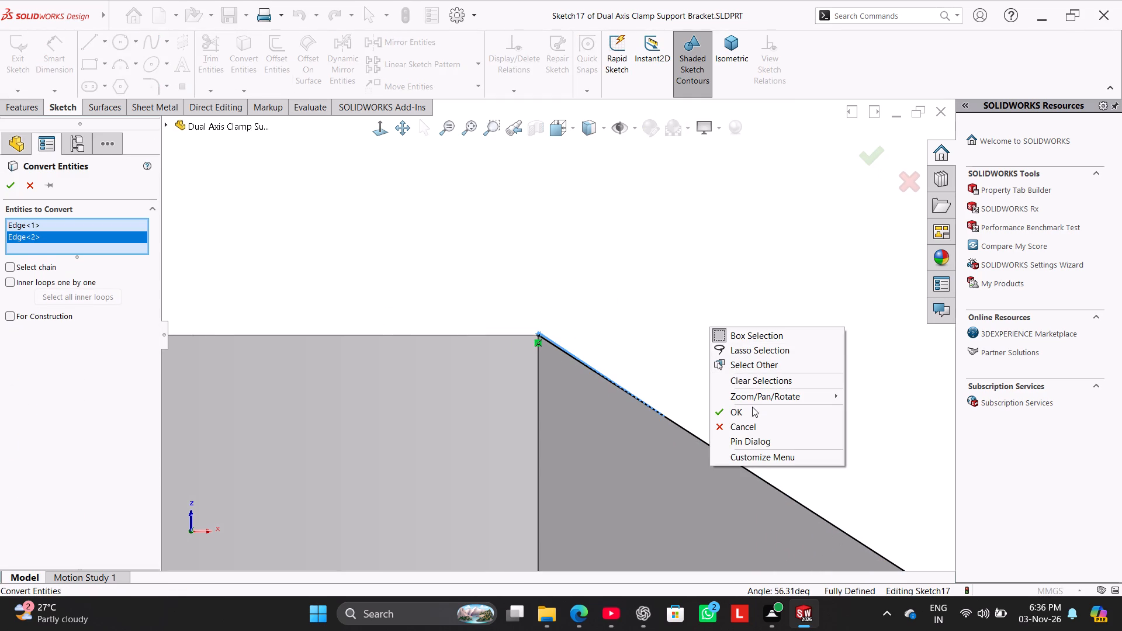
pyautogui.click(753, 411)
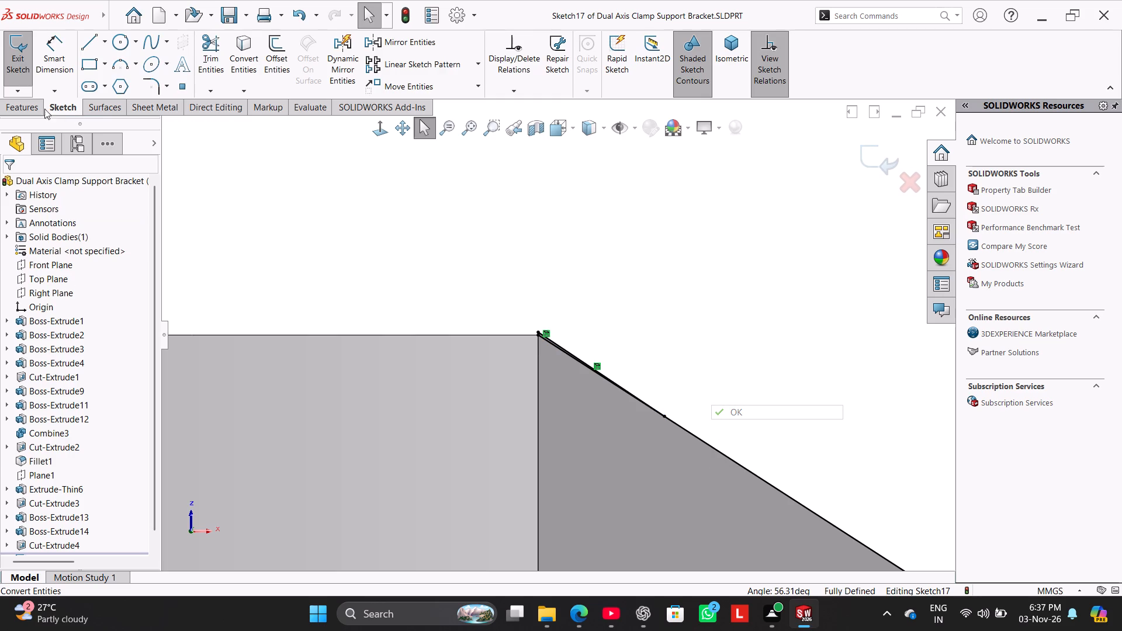
# Try to cut-extrude the sliver sketch with the Up To Next end condition.
pyautogui.click(32, 106)
pyautogui.click(213, 50)
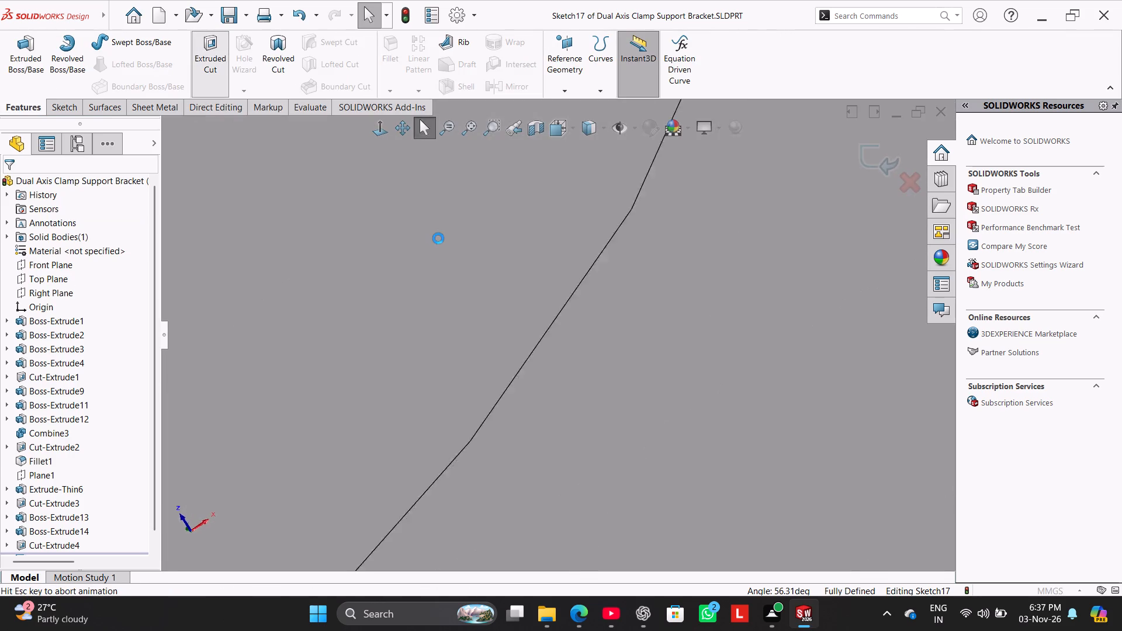
pyautogui.scroll(-3, 549, 259)
pyautogui.scroll(6, 549, 259)
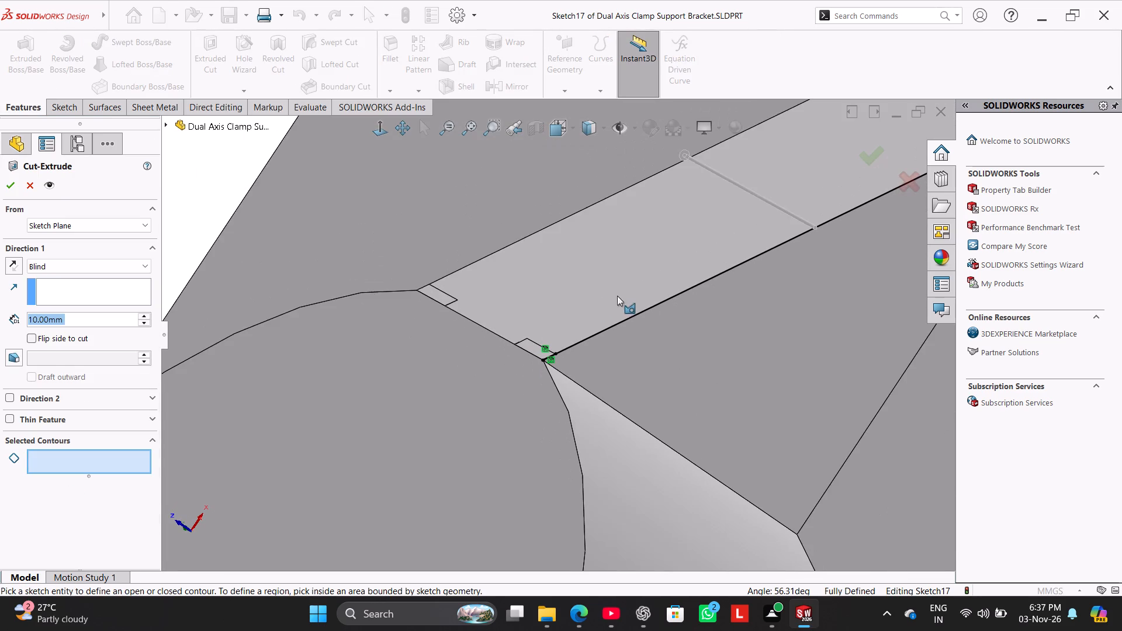
pyautogui.scroll(1, 617, 296)
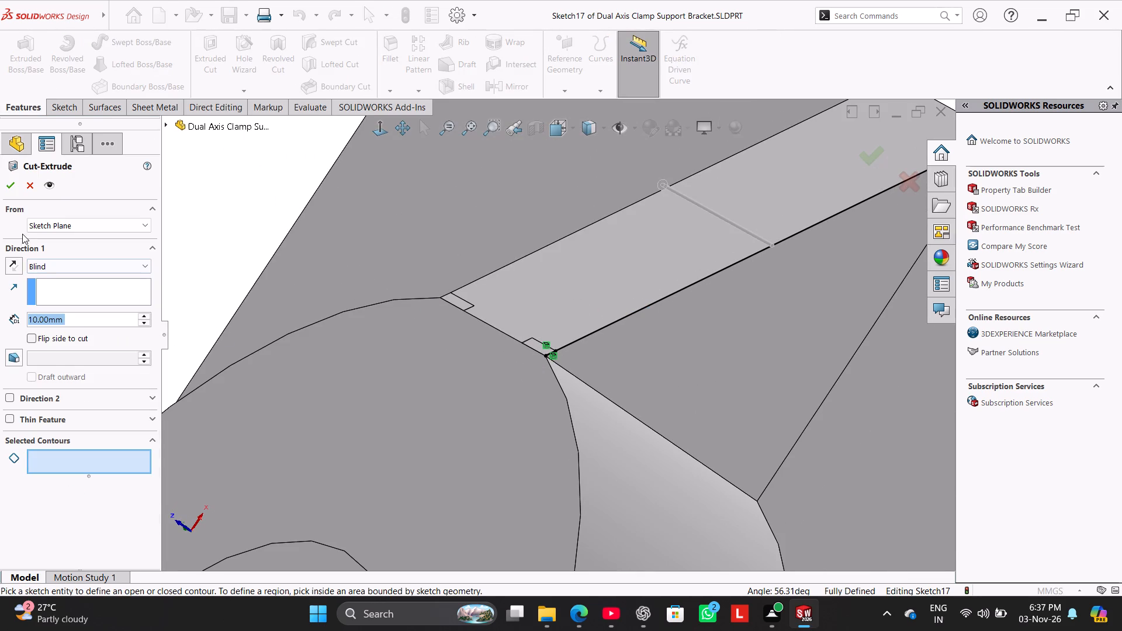
pyautogui.click(49, 263)
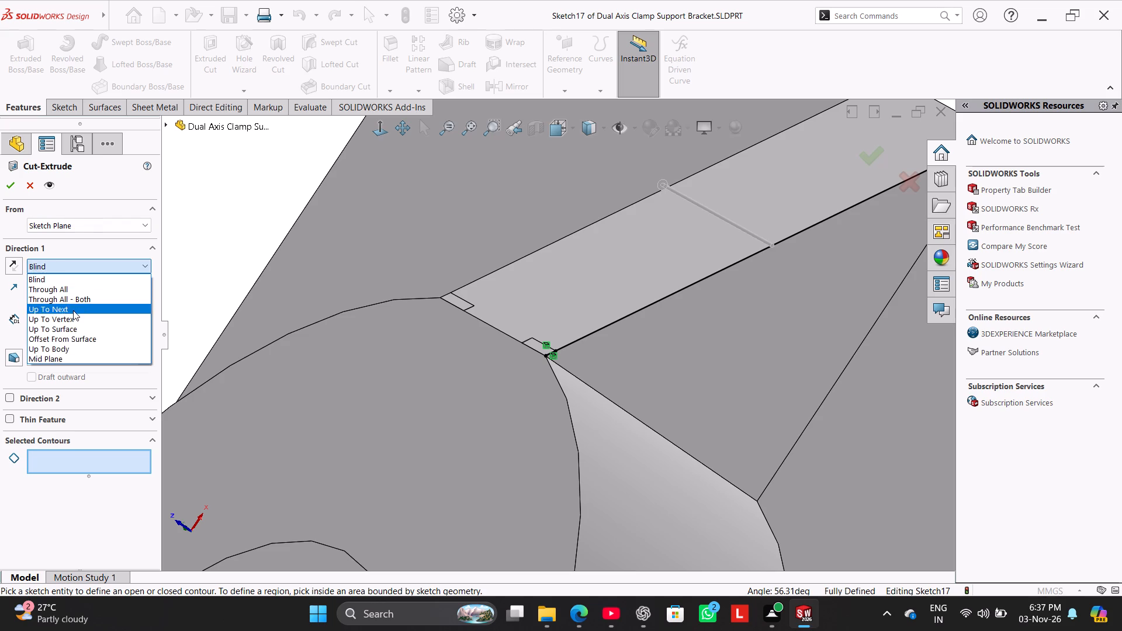
pyautogui.click(73, 310)
pyautogui.click(8, 185)
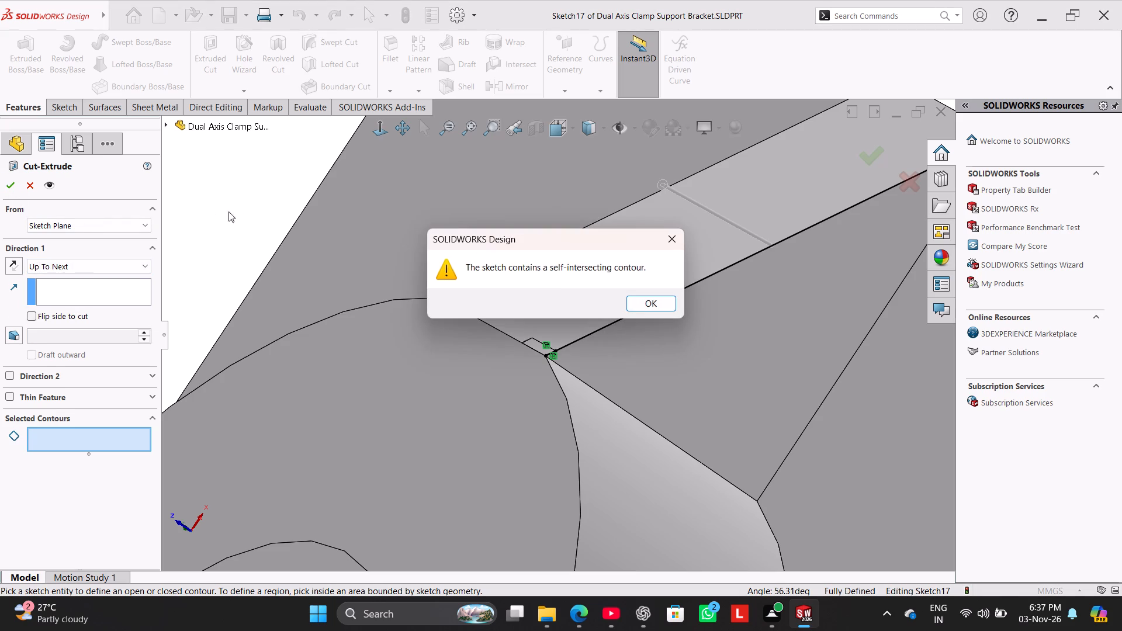
pyautogui.click(646, 300)
# Examine the sliver sketch's lines around the rib-ring corner close up from several angles, and abandon the Up To Next cut.
pyautogui.scroll(-7, 715, 317)
pyautogui.moveTo(521, 308); pyautogui.dragTo(497, 287, button='middle')
pyautogui.moveTo(449, 384); pyautogui.dragTo(574, 260, button='right')
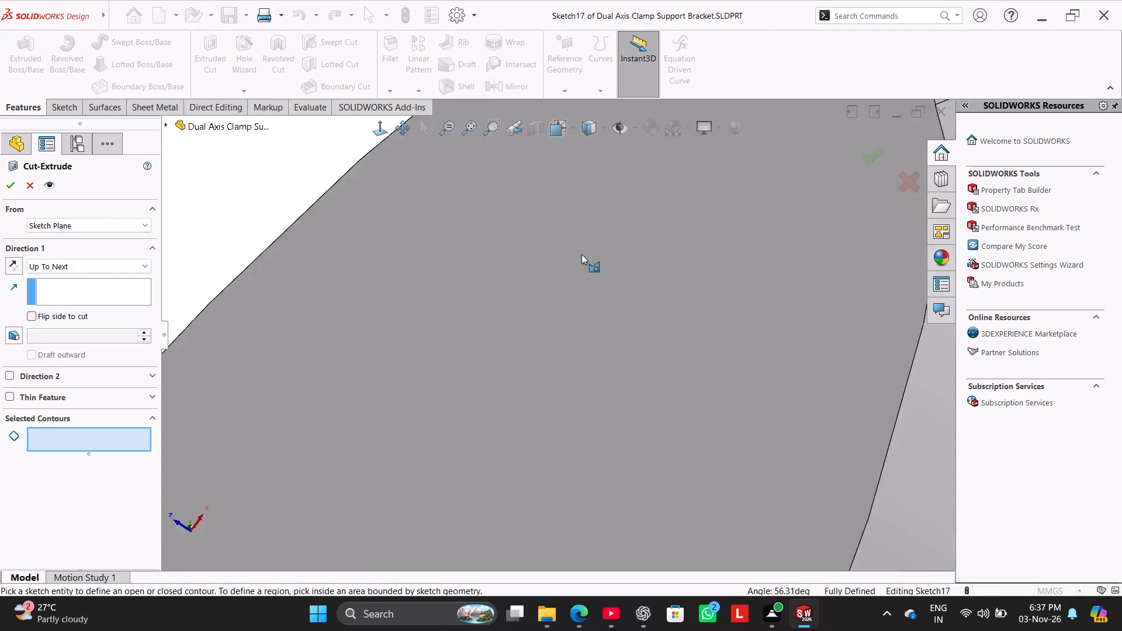
pyautogui.scroll(-7, 600, 471)
pyautogui.moveTo(511, 391); pyautogui.dragTo(532, 310, button='middle')
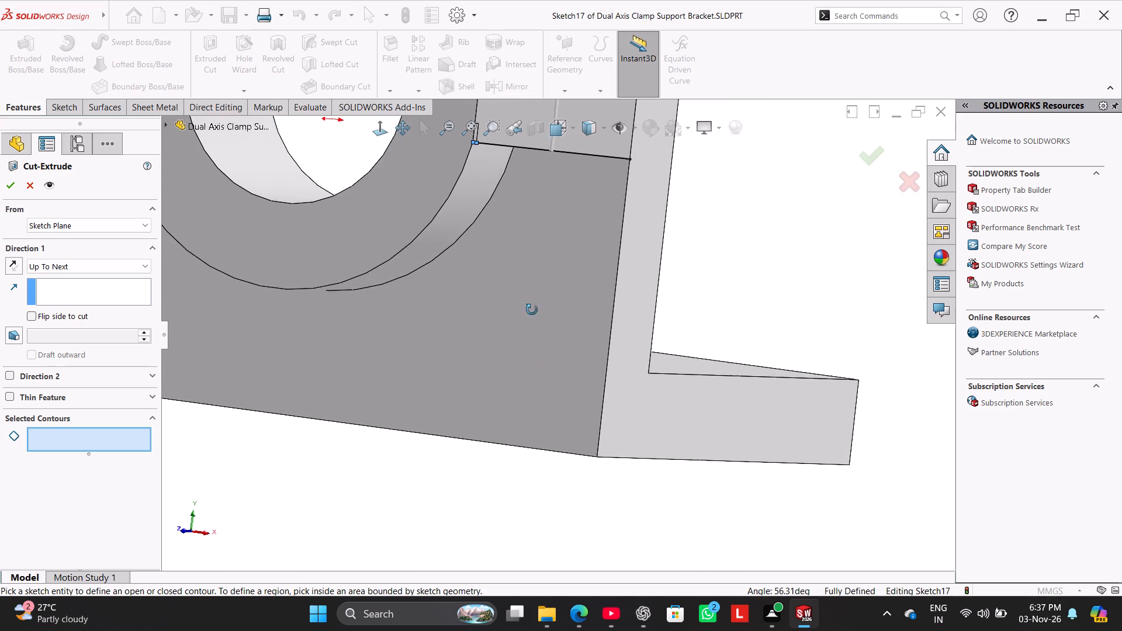
pyautogui.moveTo(532, 310); pyautogui.dragTo(533, 304, button='middle')
pyautogui.scroll(-8, 559, 173)
pyautogui.moveTo(554, 195); pyautogui.dragTo(569, 168, button='middle')
pyautogui.scroll(6, 586, 178)
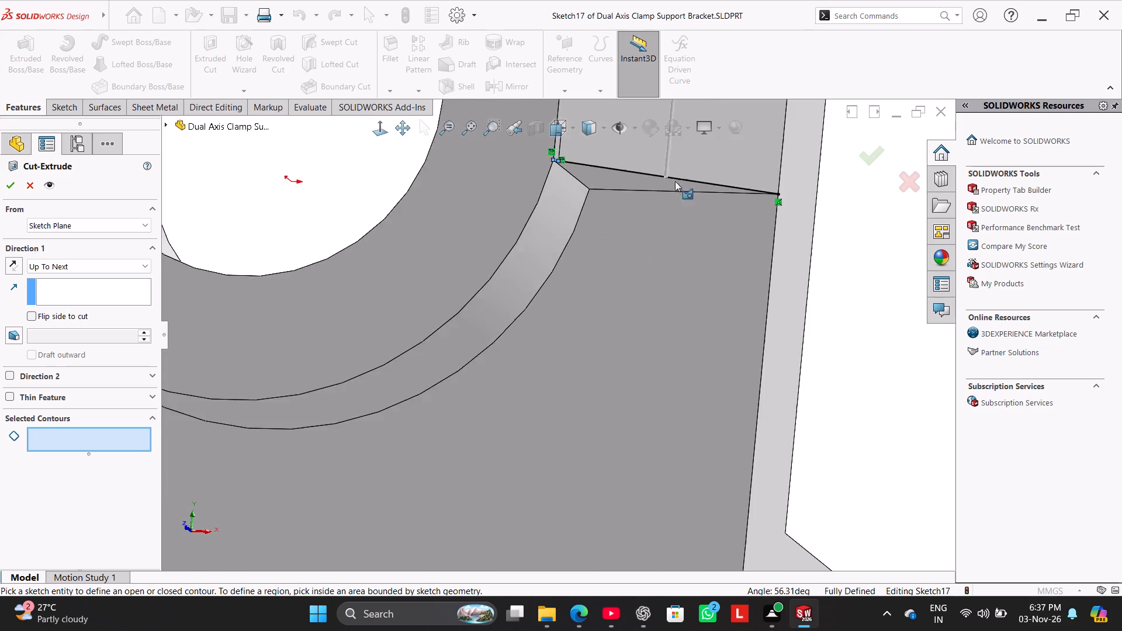
pyautogui.scroll(3, 675, 181)
pyautogui.scroll(-7, 662, 190)
pyautogui.moveTo(525, 327); pyautogui.dragTo(535, 282, button='middle')
pyautogui.scroll(5, 611, 235)
pyautogui.moveTo(588, 175); pyautogui.dragTo(601, 141, button='middle')
pyautogui.scroll(5, 733, 183)
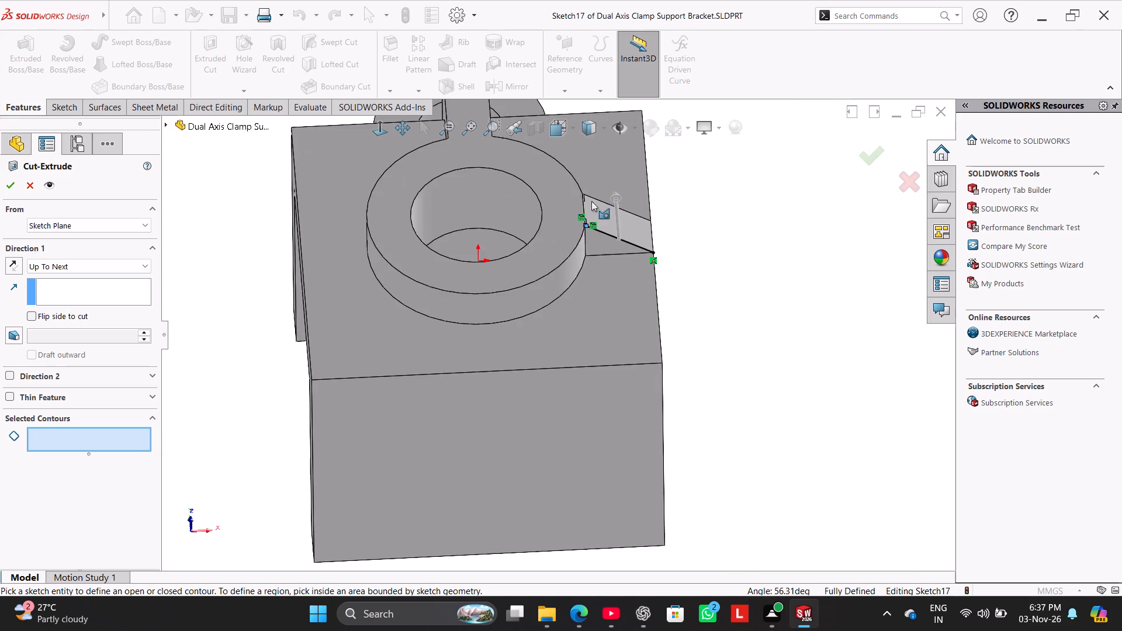
pyautogui.scroll(-12, 542, 207)
pyautogui.scroll(-6, 712, 436)
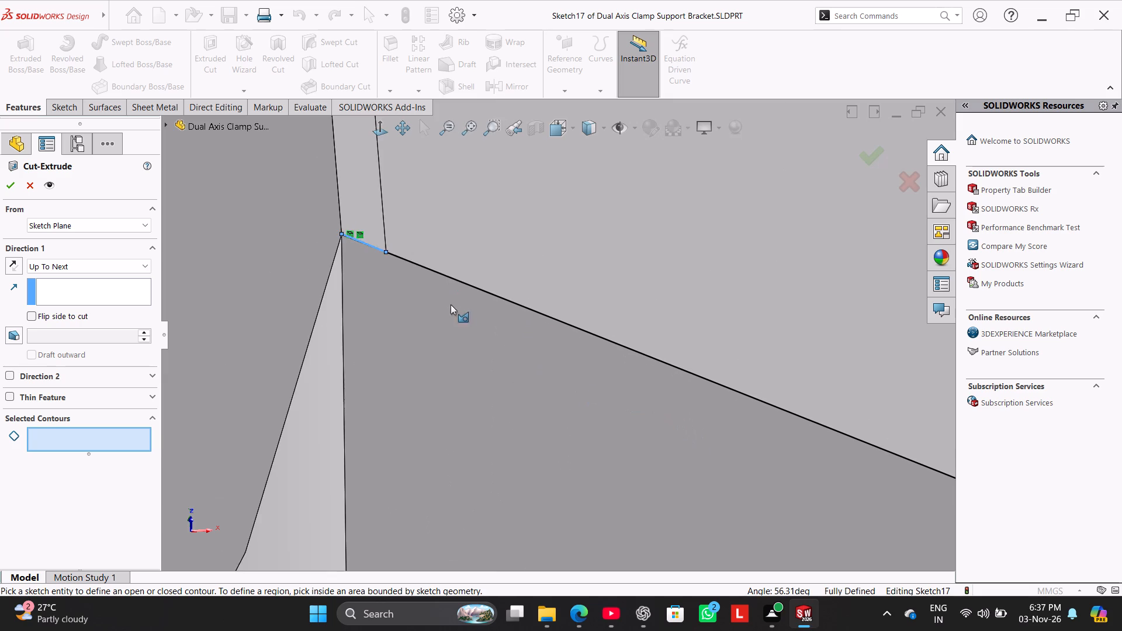
pyautogui.scroll(-4, 451, 304)
pyautogui.scroll(-10, 356, 196)
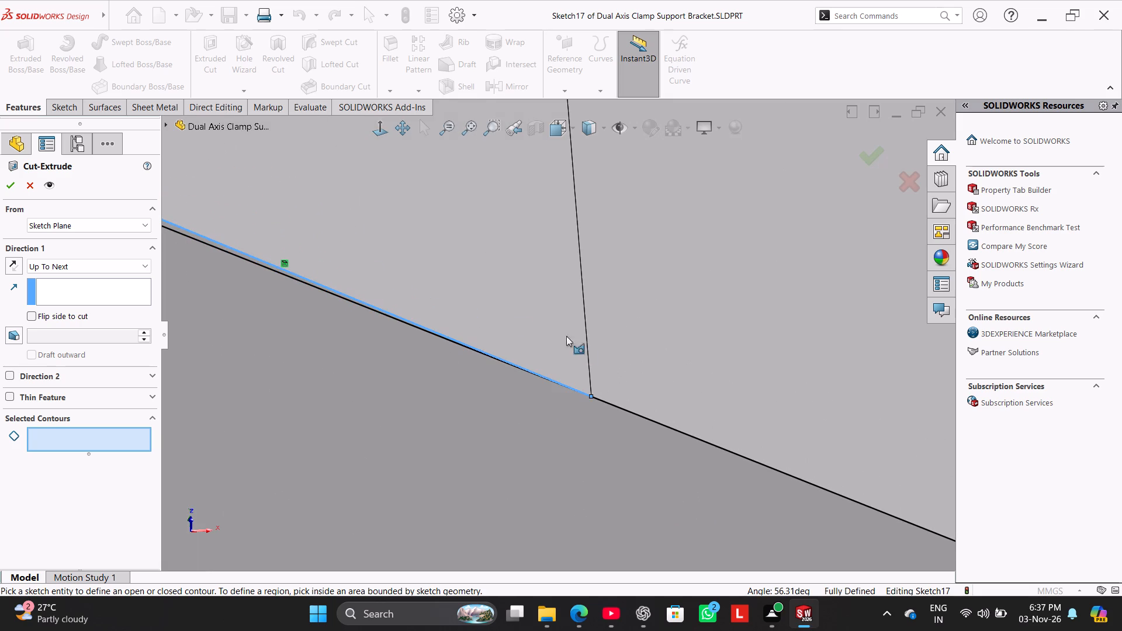
pyautogui.scroll(-3, 600, 368)
pyautogui.moveTo(452, 381); pyautogui.dragTo(460, 372, button='middle')
pyautogui.scroll(6, 470, 365)
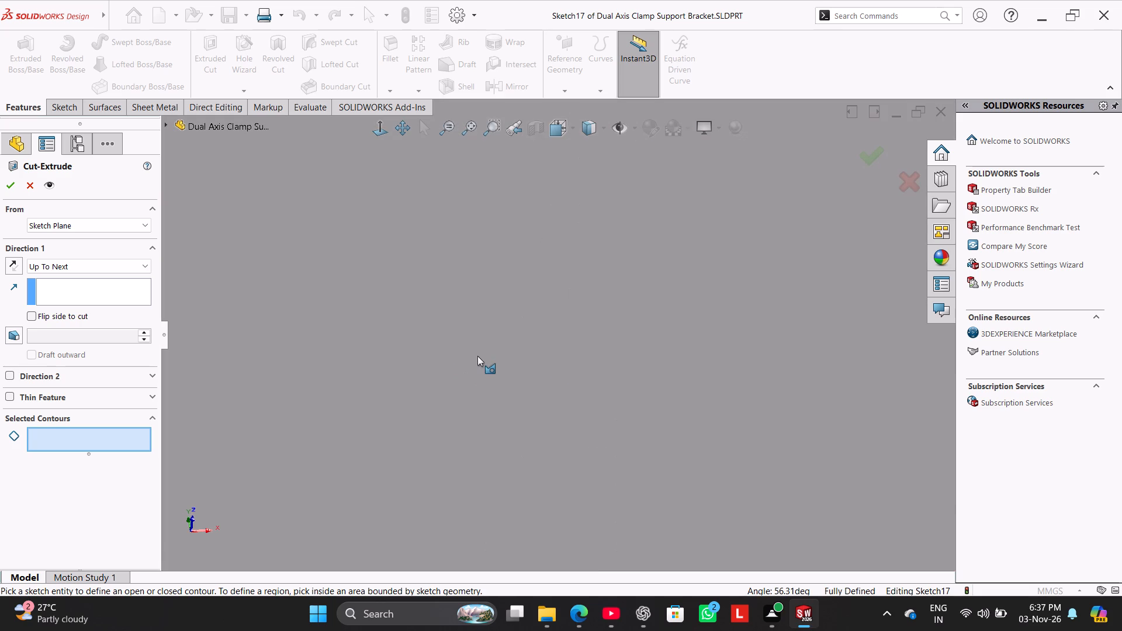
pyautogui.scroll(6, 477, 356)
pyautogui.click(26, 189)
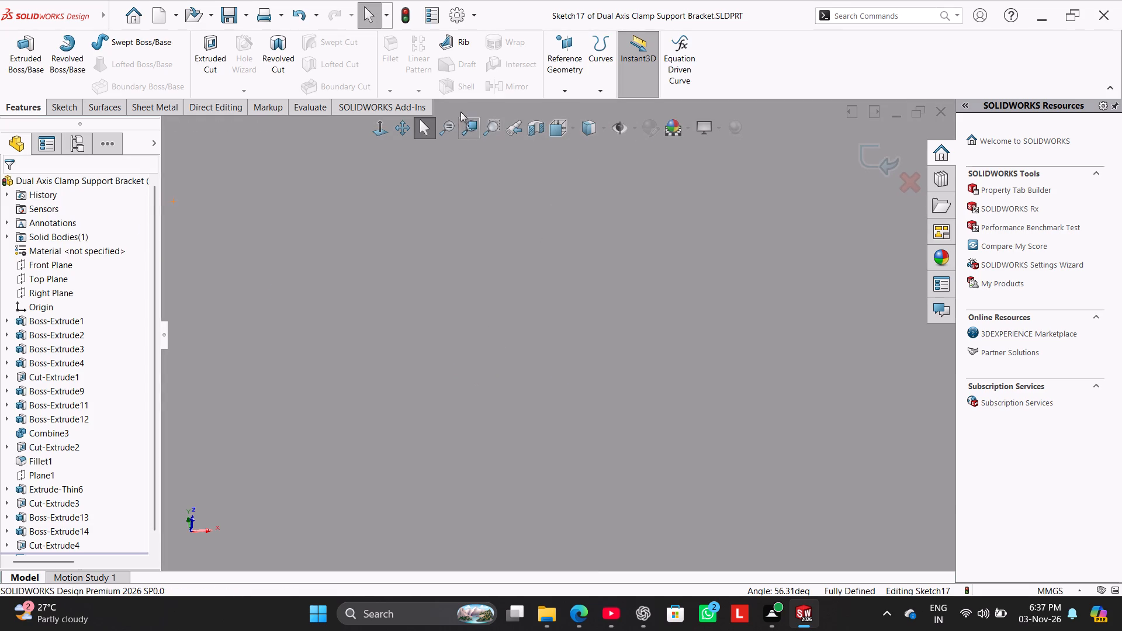
# Power-trim the long sketch line along the rib's sloped edge where it runs past the end of the short converted edge.
pyautogui.moveTo(154, 338); pyautogui.dragTo(117, 473)
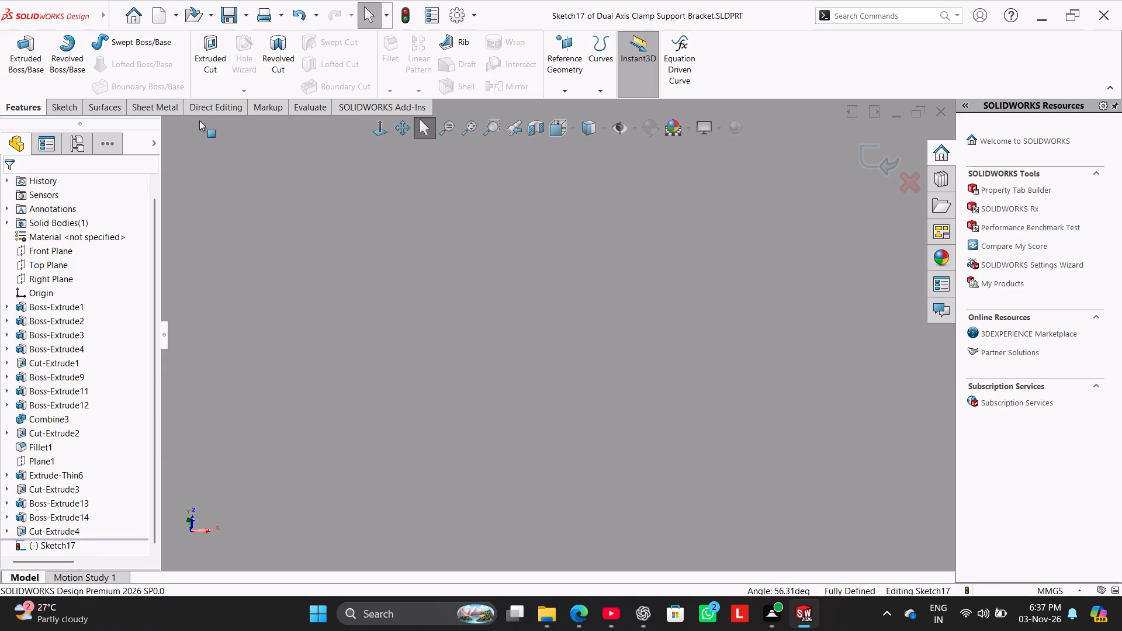
pyautogui.click(72, 103)
pyautogui.click(385, 131)
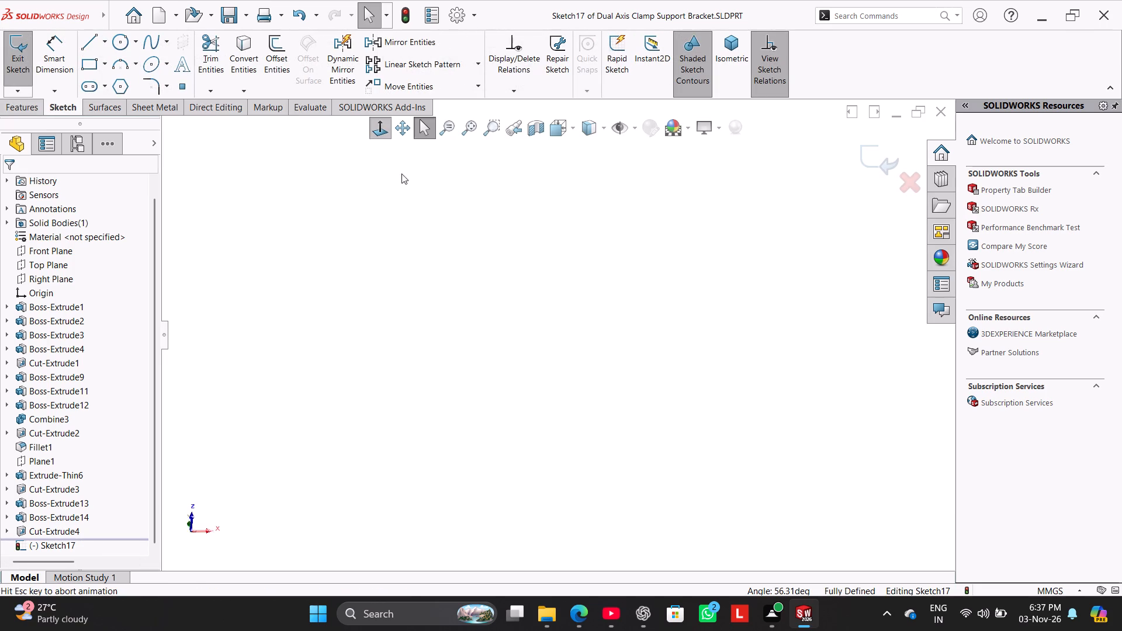
pyautogui.scroll(2, 820, 175)
pyautogui.scroll(-8, 730, 190)
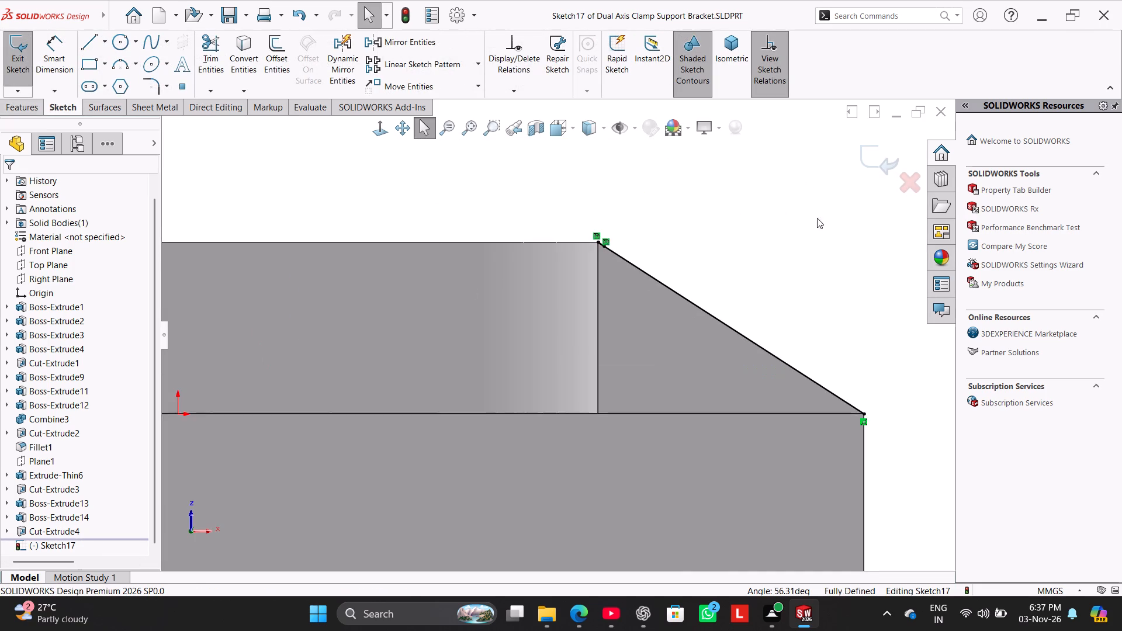
pyautogui.scroll(-3, 851, 210)
pyautogui.scroll(-2, 622, 296)
pyautogui.scroll(-5, 300, 292)
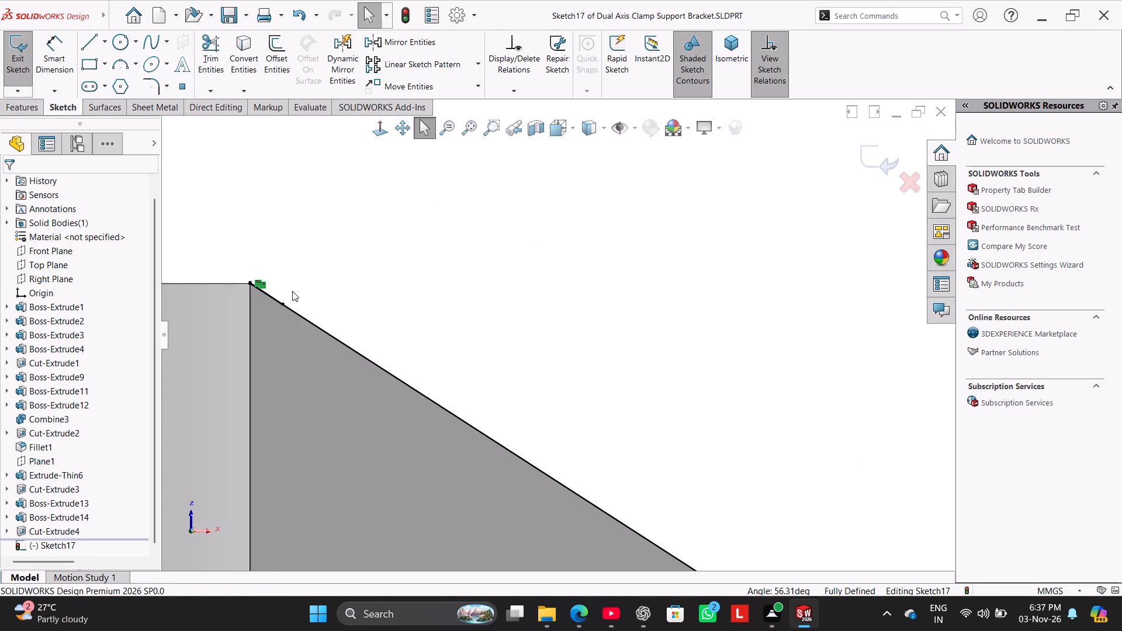
pyautogui.scroll(-3, 292, 291)
pyautogui.scroll(-8, 376, 337)
pyautogui.scroll(-1, 378, 263)
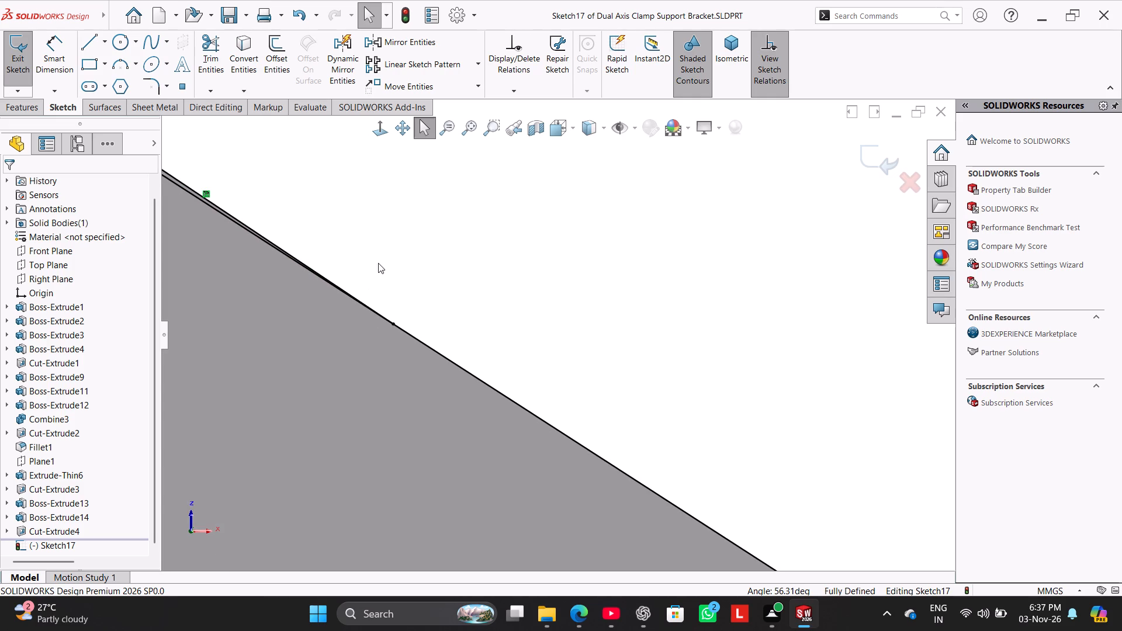
pyautogui.click(209, 41)
pyautogui.moveTo(408, 285); pyautogui.dragTo(419, 373)
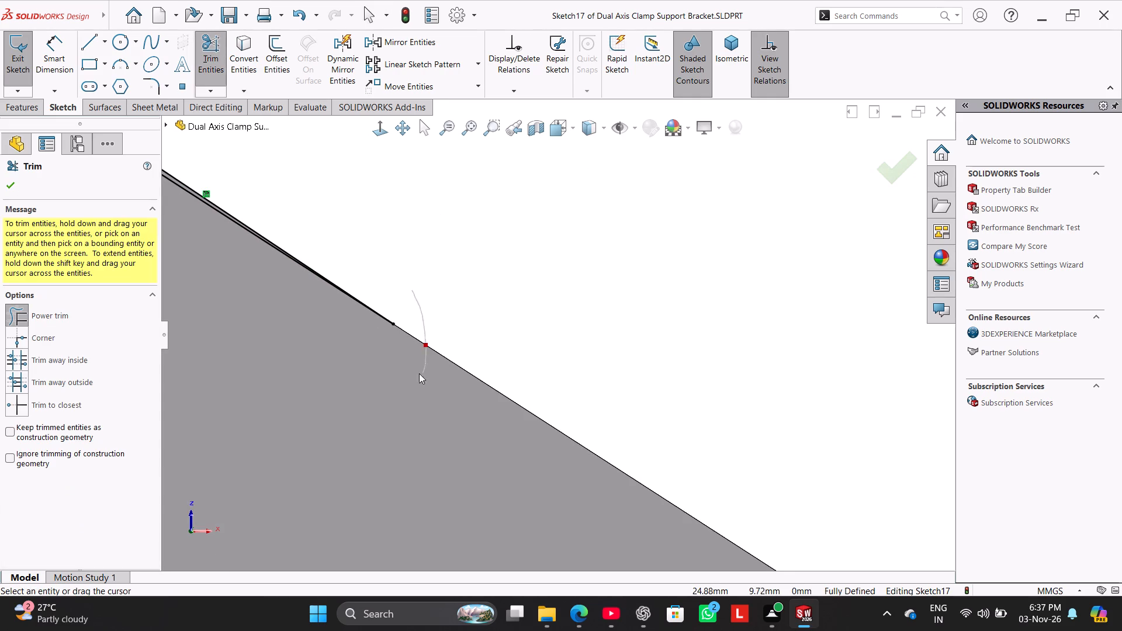
pyautogui.scroll(3, 271, 200)
pyautogui.scroll(1, 369, 197)
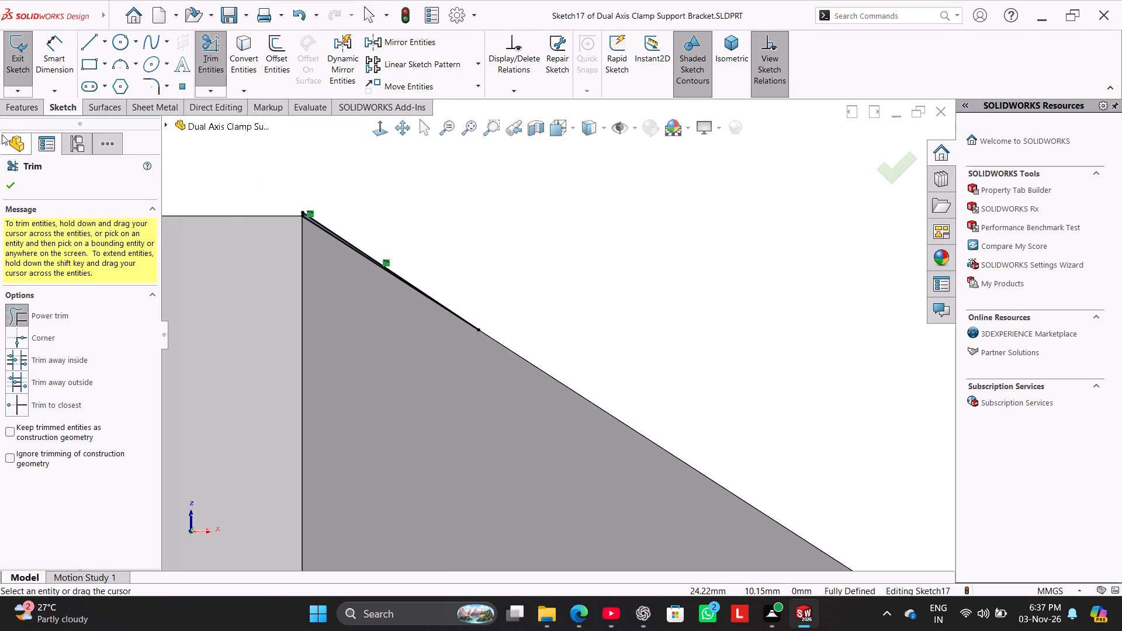
# Cut-extrude the trimmed sliver sketch with a Blind depth of 10 mm.
pyautogui.click(12, 114)
pyautogui.click(211, 58)
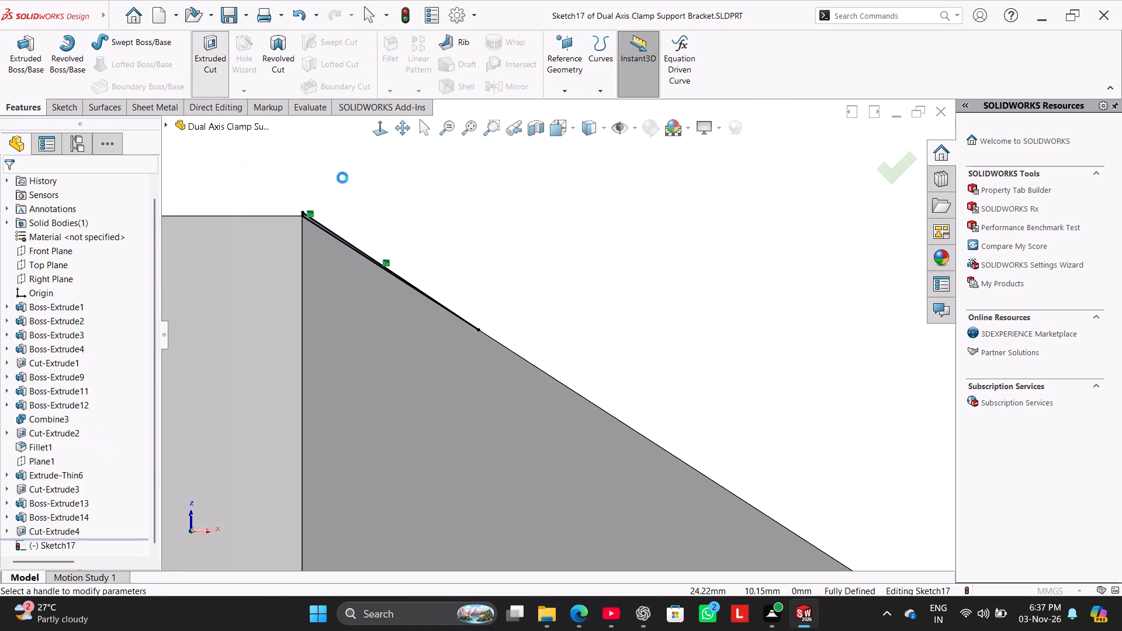
pyautogui.moveTo(414, 188); pyautogui.dragTo(408, 238, button='middle')
pyautogui.scroll(5, 413, 235)
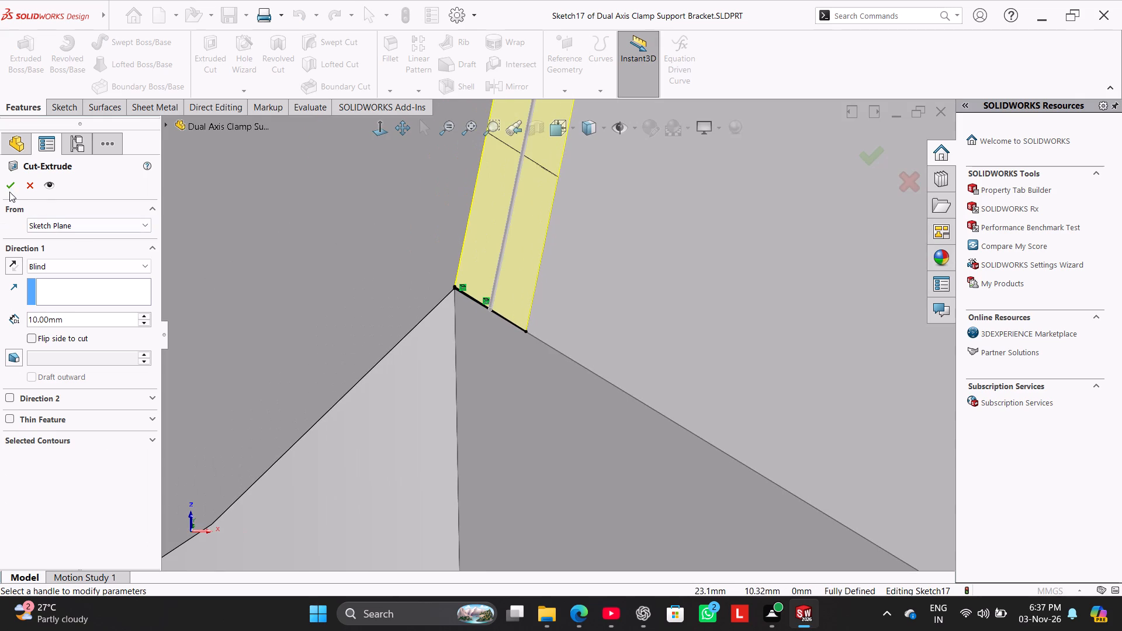
pyautogui.click(9, 191)
# Examine the side rib's junction with the front ring after the cut, finishing in the isometric view.
pyautogui.scroll(1, 374, 271)
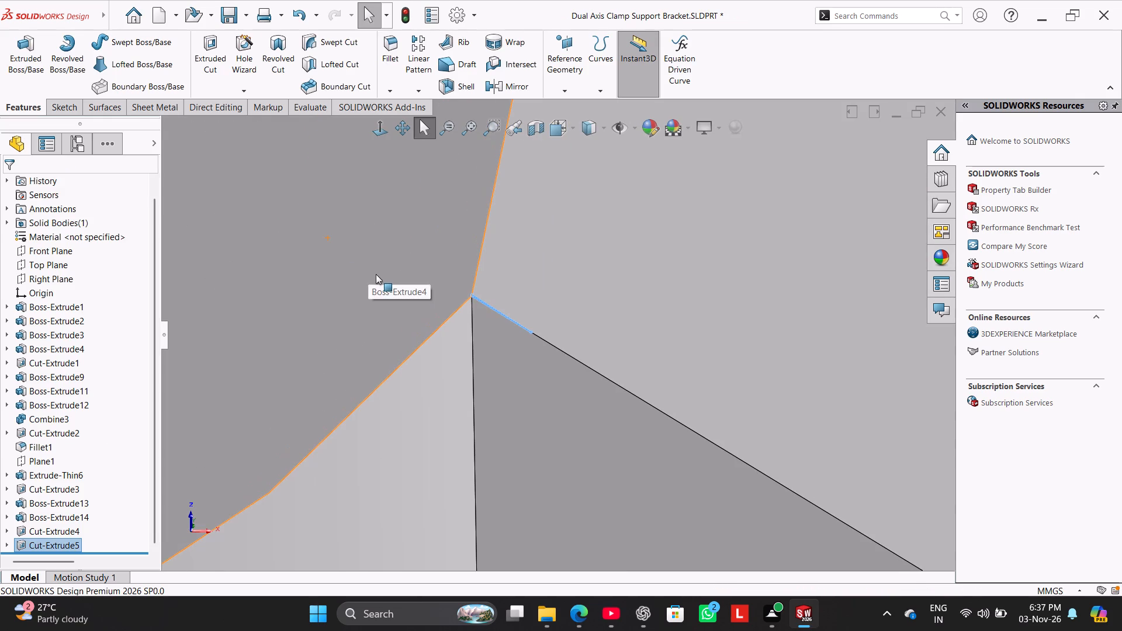
pyautogui.click(376, 274)
pyautogui.scroll(-4, 405, 320)
pyautogui.scroll(12, 405, 318)
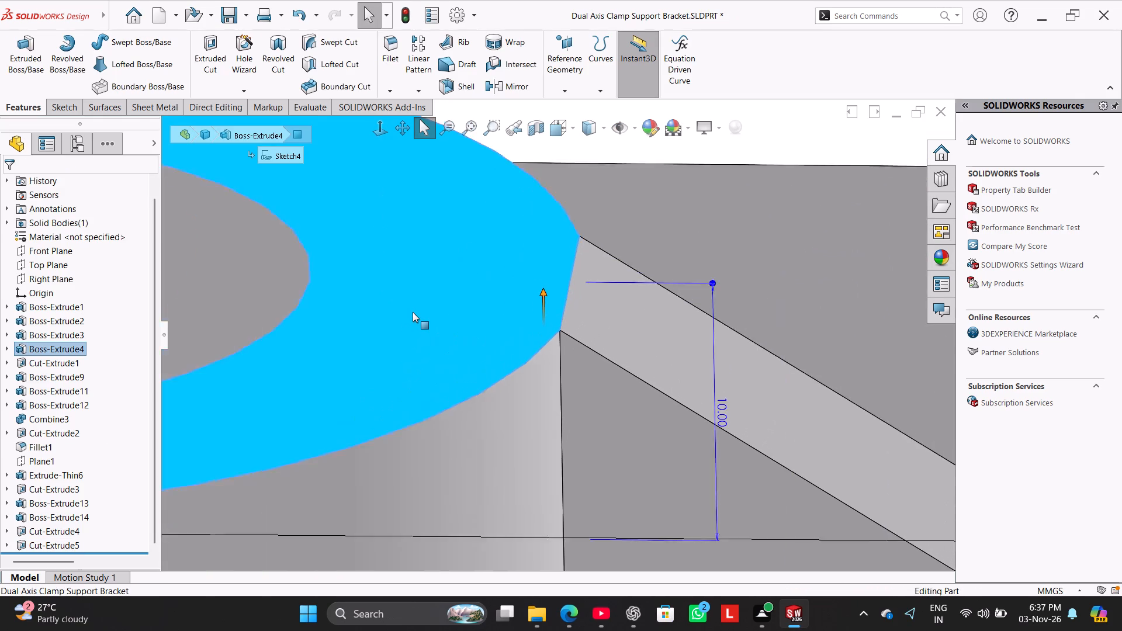
pyautogui.scroll(11, 413, 312)
pyautogui.click(524, 224)
pyautogui.moveTo(332, 342); pyautogui.dragTo(489, 230, button='right')
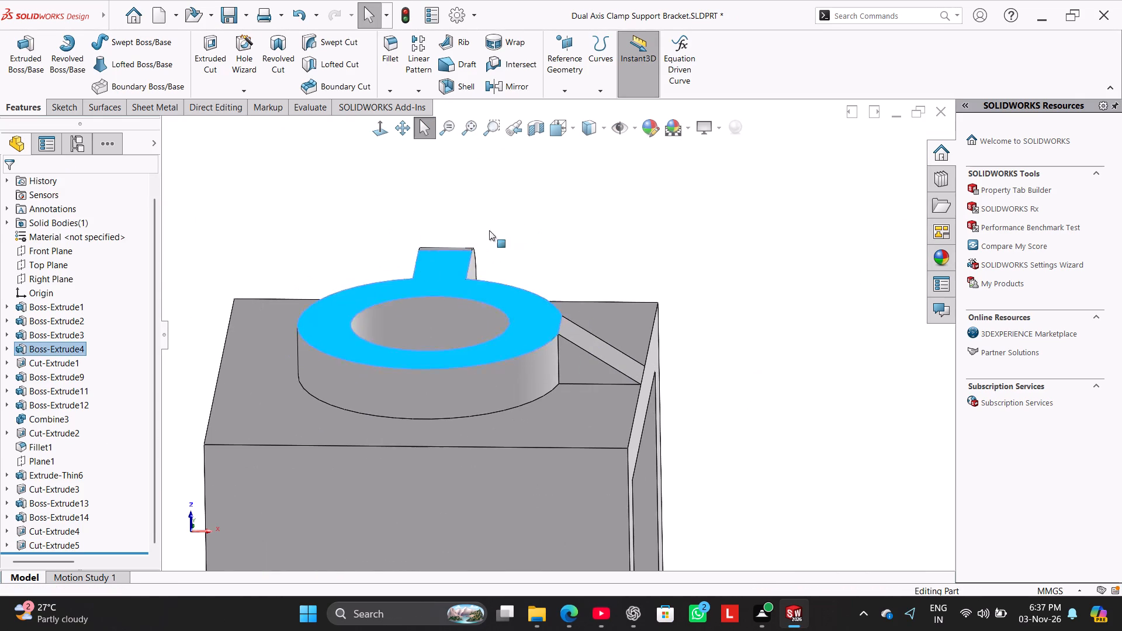
pyautogui.moveTo(489, 230); pyautogui.dragTo(503, 224, button='right')
pyautogui.click(221, 312)
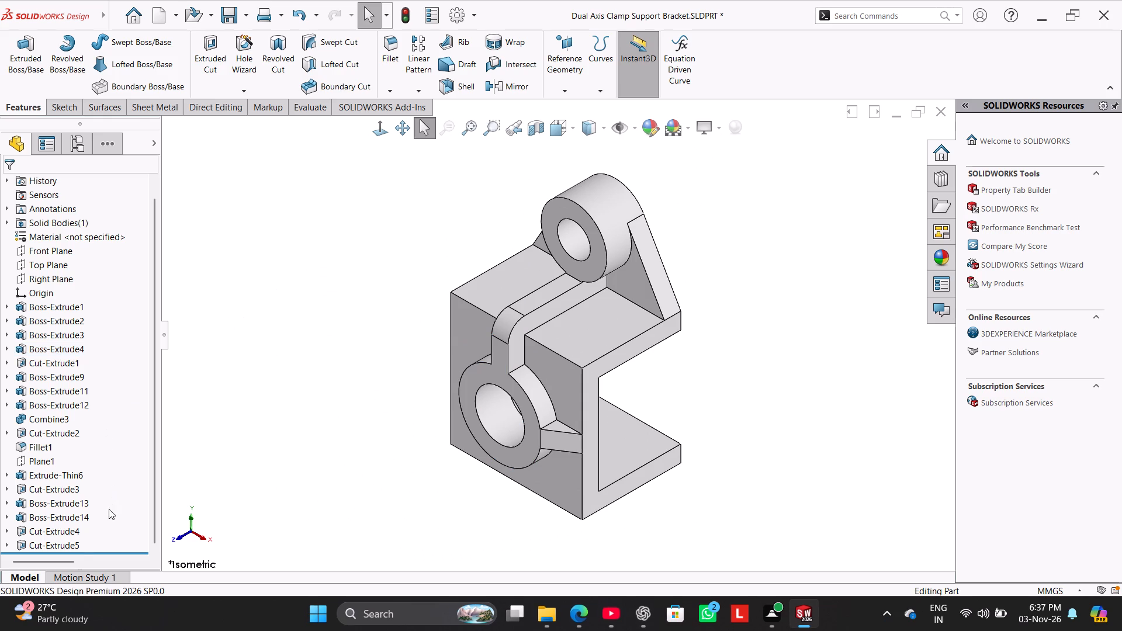
# Mirror Extrude-Thin6, Cut-Extrude3, Boss-Extrude13, Boss-Extrude14, Cut-Extrude4 and Cut-Extrude5 about the Right Plane.
pyautogui.moveTo(155, 467); pyautogui.dragTo(160, 516)
pyautogui.press('5')
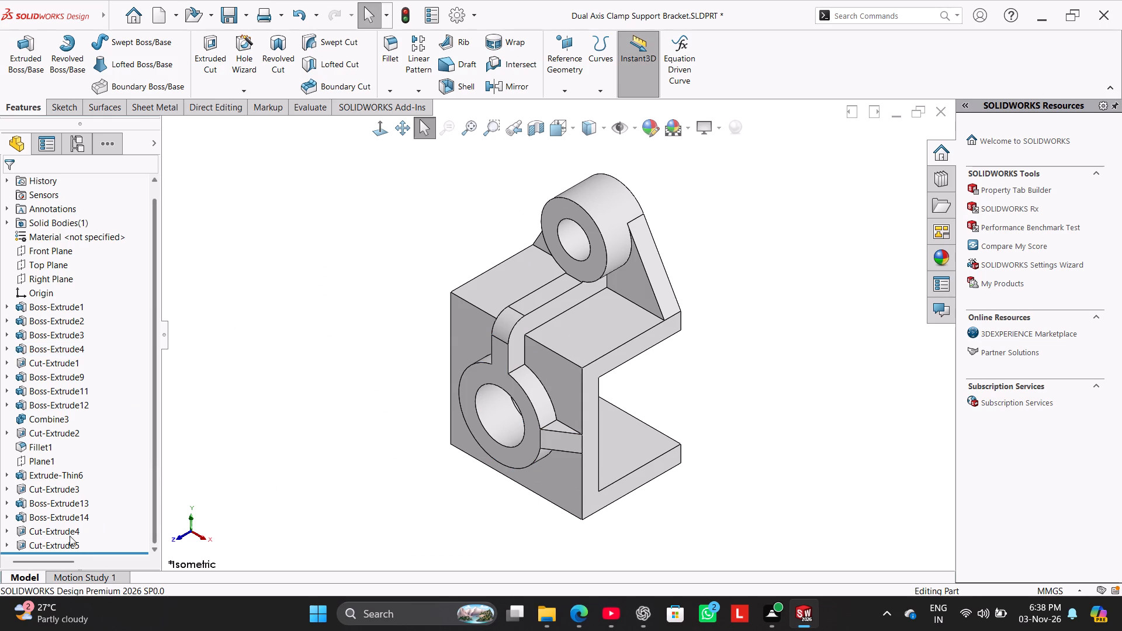
pyautogui.keyDown('ctrl'); pyautogui.click(74, 543); pyautogui.keyUp('ctrl')
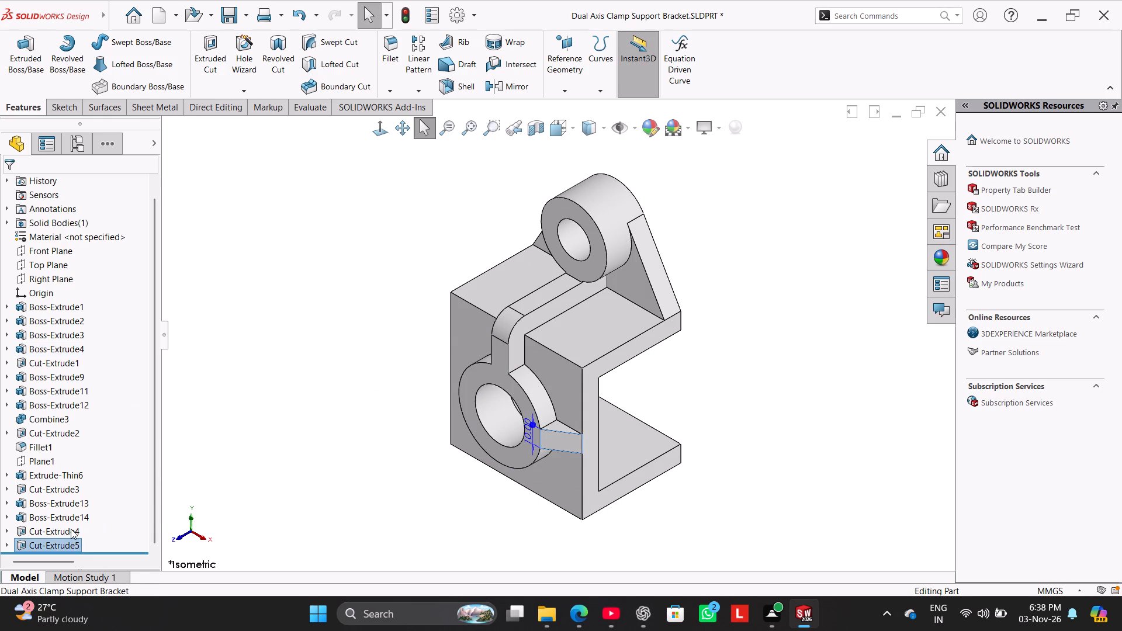
pyautogui.keyDown('ctrl'); pyautogui.click(67, 529); pyautogui.keyUp('ctrl')
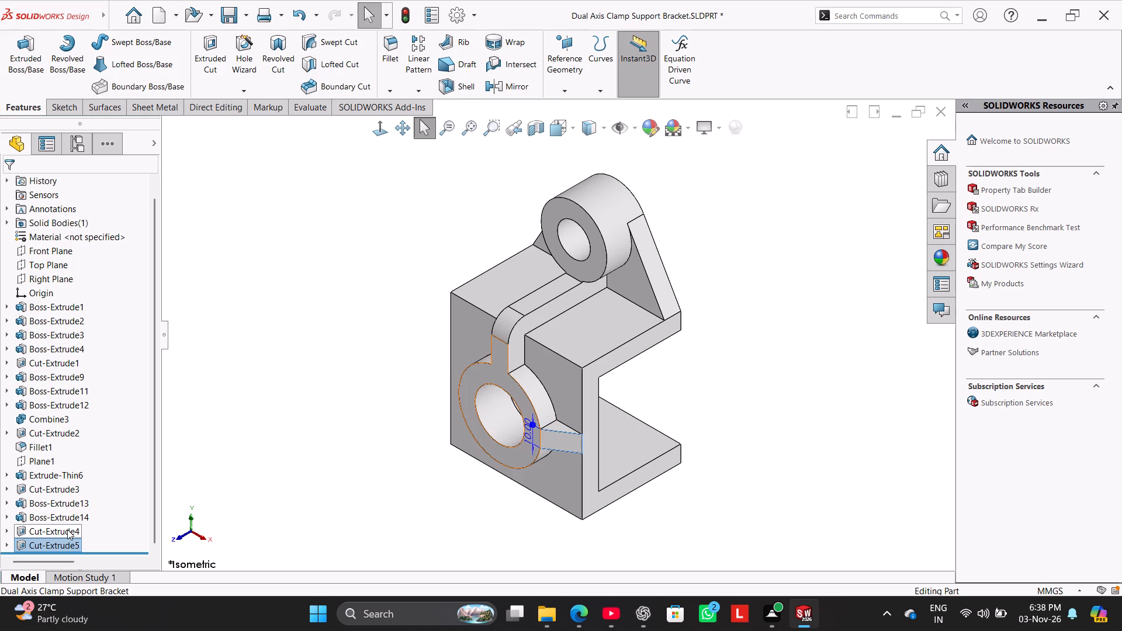
pyautogui.click(226, 436)
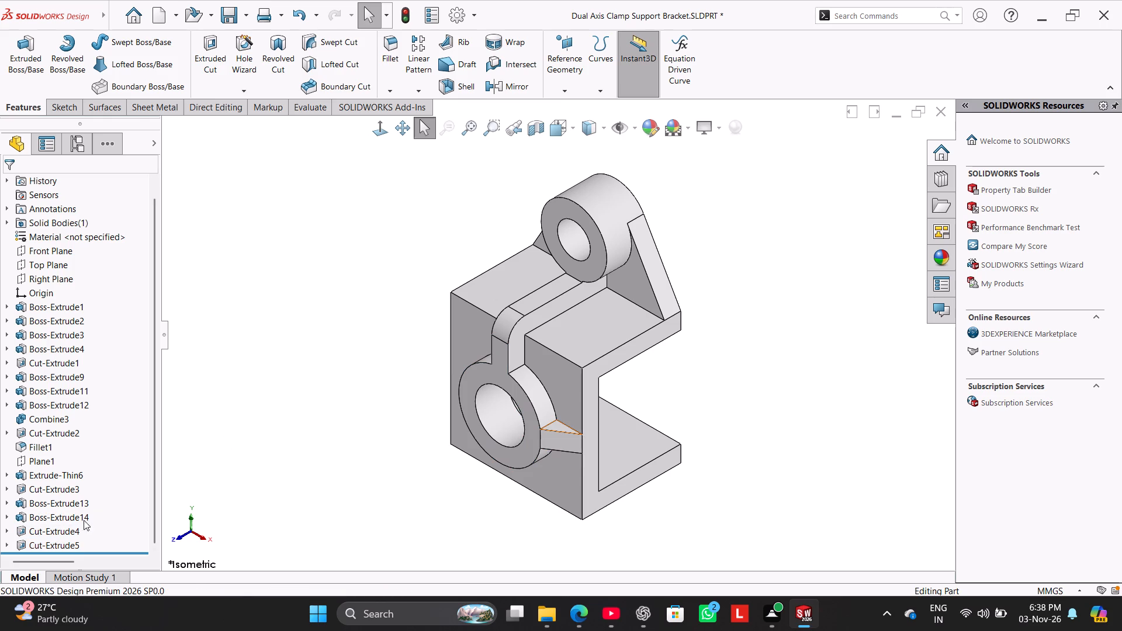
pyautogui.keyDown('ctrl'); pyautogui.click(72, 528); pyautogui.keyUp('ctrl')
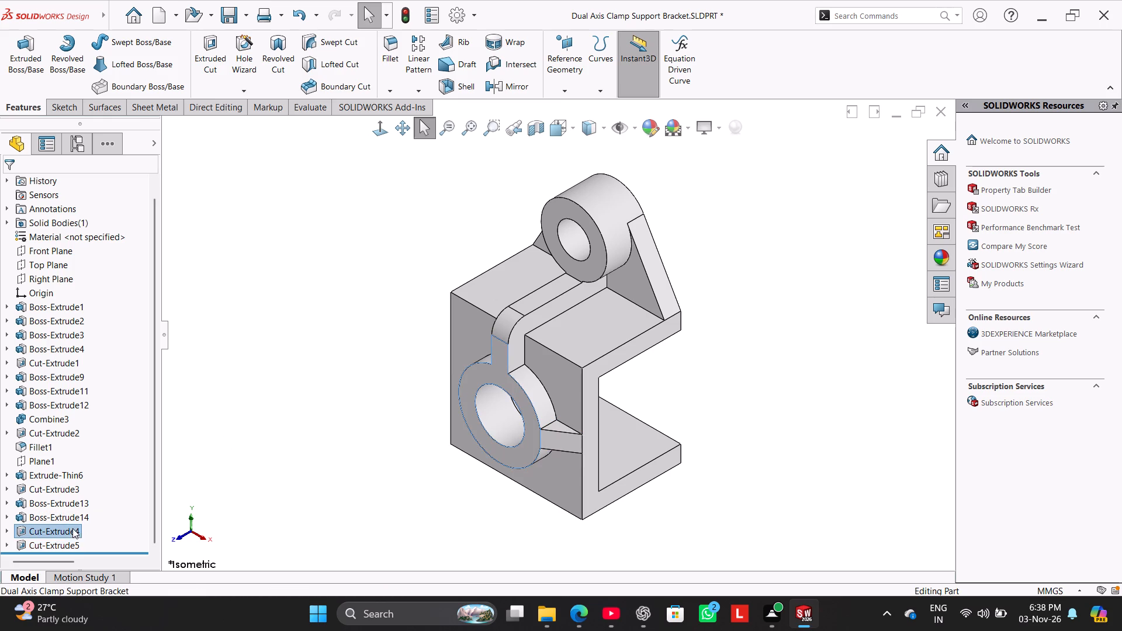
pyautogui.keyDown('ctrl'); pyautogui.click(75, 541); pyautogui.keyUp('ctrl')
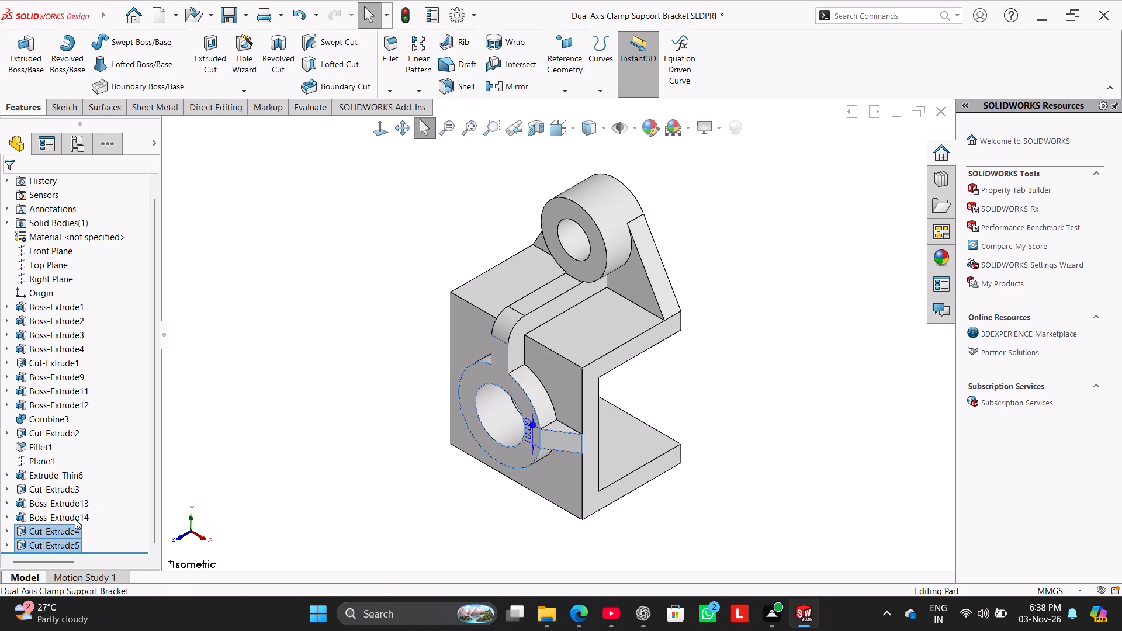
pyautogui.keyDown('ctrl'); pyautogui.click(75, 519); pyautogui.keyUp('ctrl')
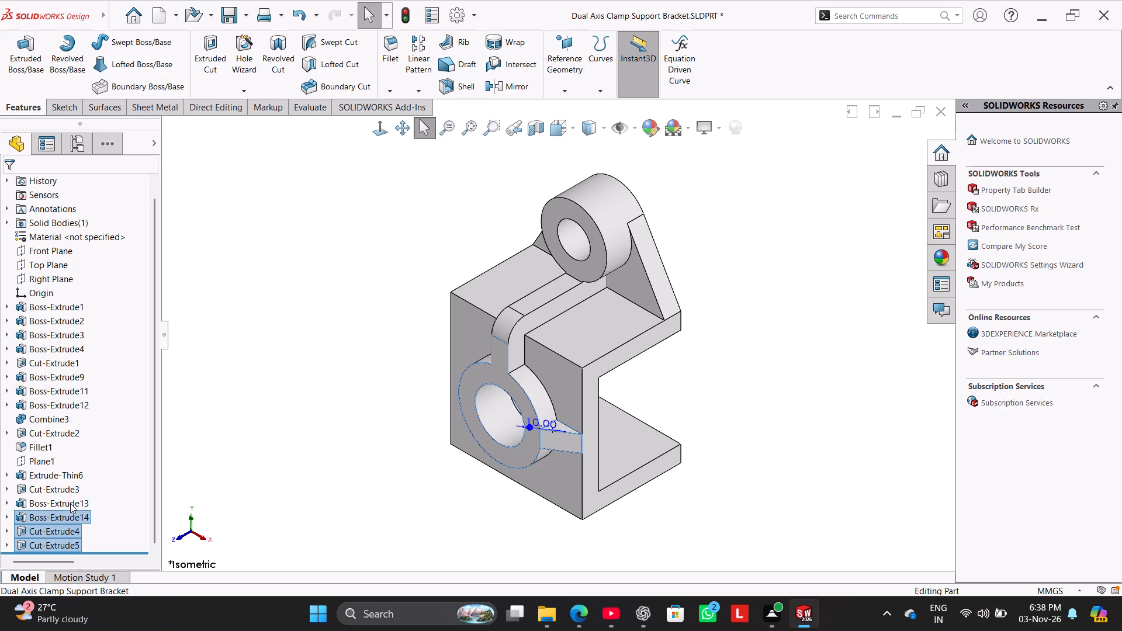
pyautogui.keyDown('ctrl'); pyautogui.click(70, 503); pyautogui.keyUp('ctrl')
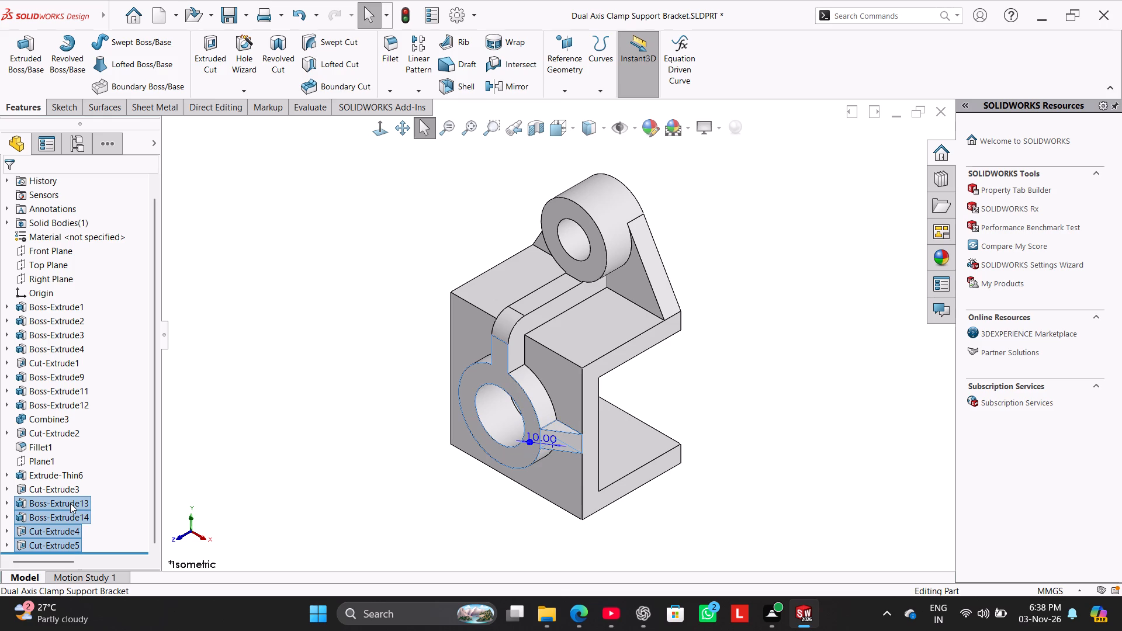
pyautogui.keyDown('ctrl'); pyautogui.click(70, 489); pyautogui.keyUp('ctrl')
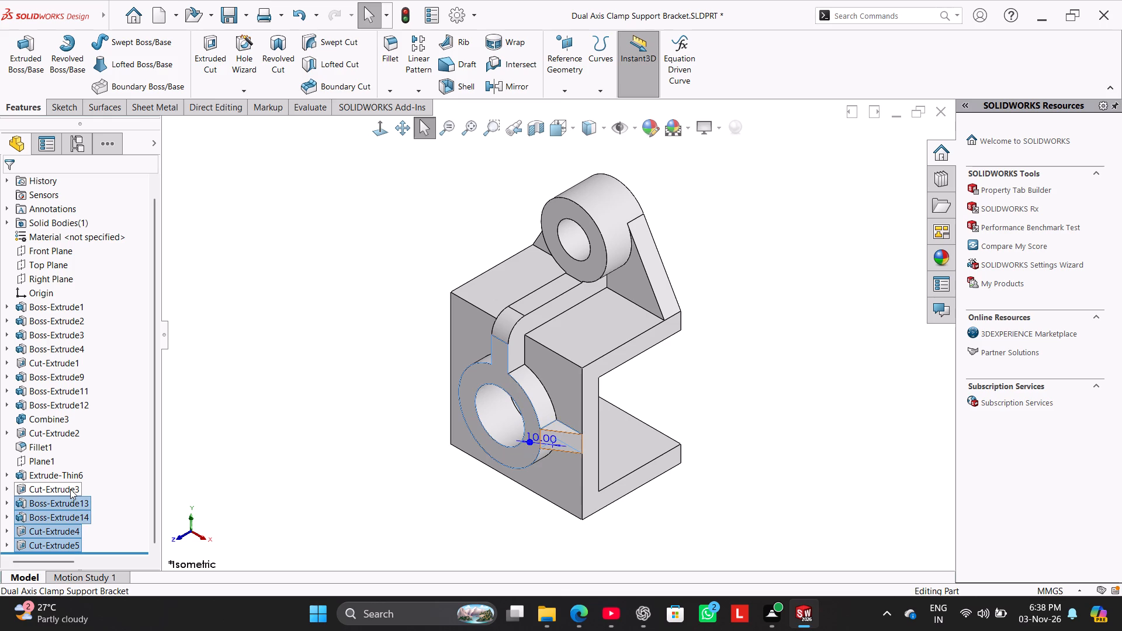
pyautogui.keyDown('ctrl'); pyautogui.click(67, 480); pyautogui.keyUp('ctrl')
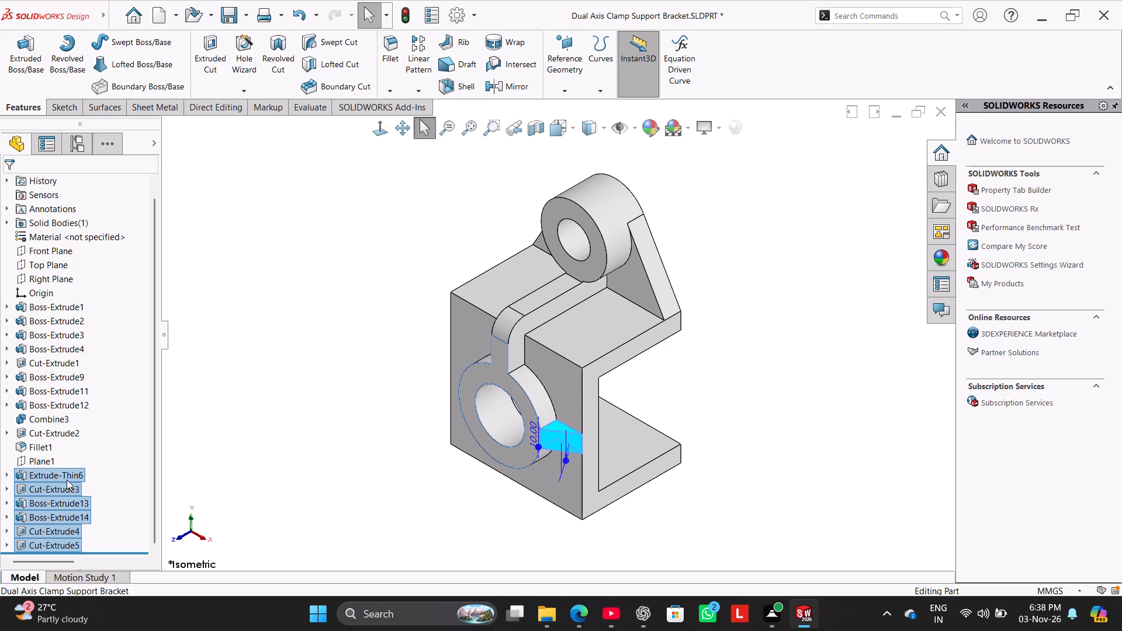
pyautogui.keyDown('ctrl'); pyautogui.click(56, 284); pyautogui.keyUp('ctrl')
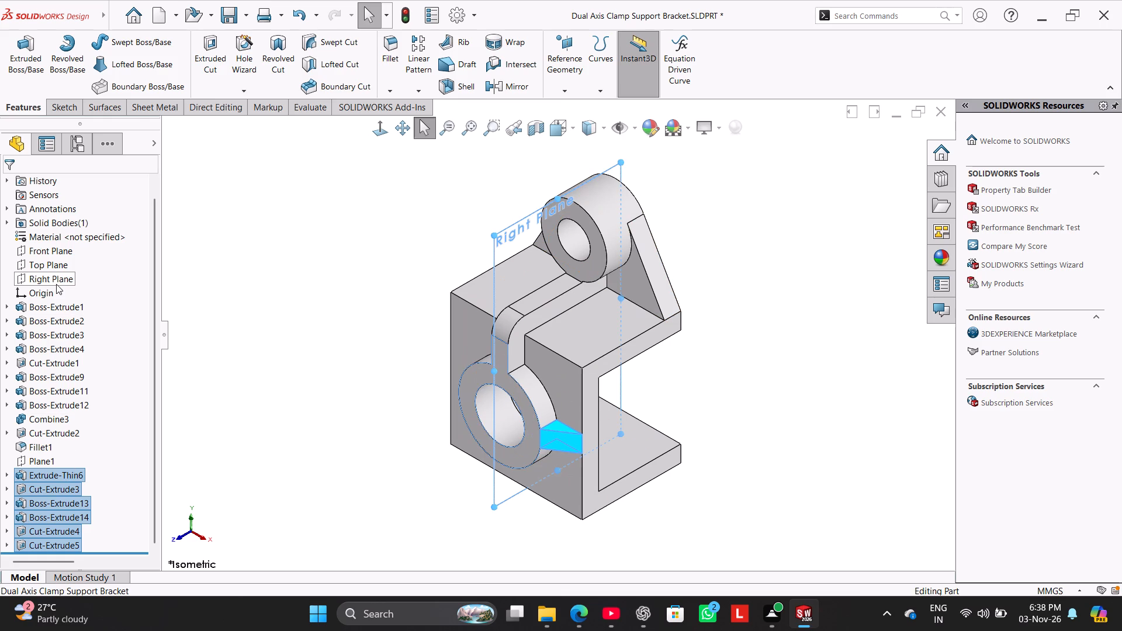
pyautogui.click(528, 87)
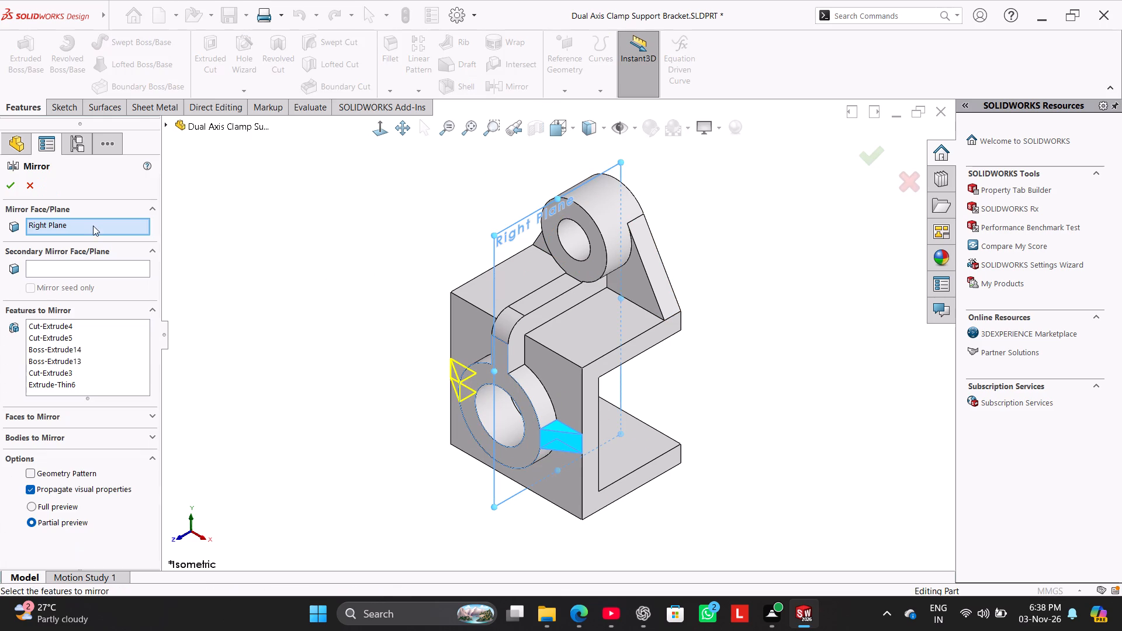
pyautogui.click(8, 185)
# Examine both side ribs' junctions with the front ring after the mirror, finishing in the isometric view.
pyautogui.moveTo(305, 259); pyautogui.dragTo(312, 262)
pyautogui.moveTo(333, 415); pyautogui.dragTo(419, 333, button='middle')
pyautogui.scroll(-5, 576, 344)
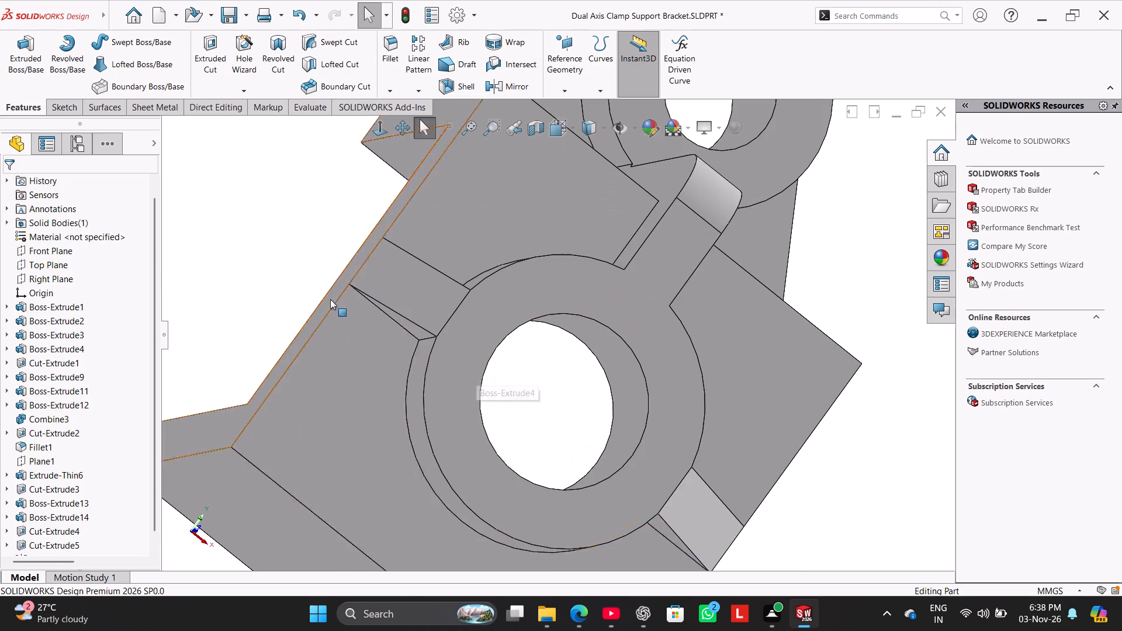
pyautogui.scroll(-1, 324, 293)
pyautogui.moveTo(324, 293); pyautogui.dragTo(281, 259, button='middle')
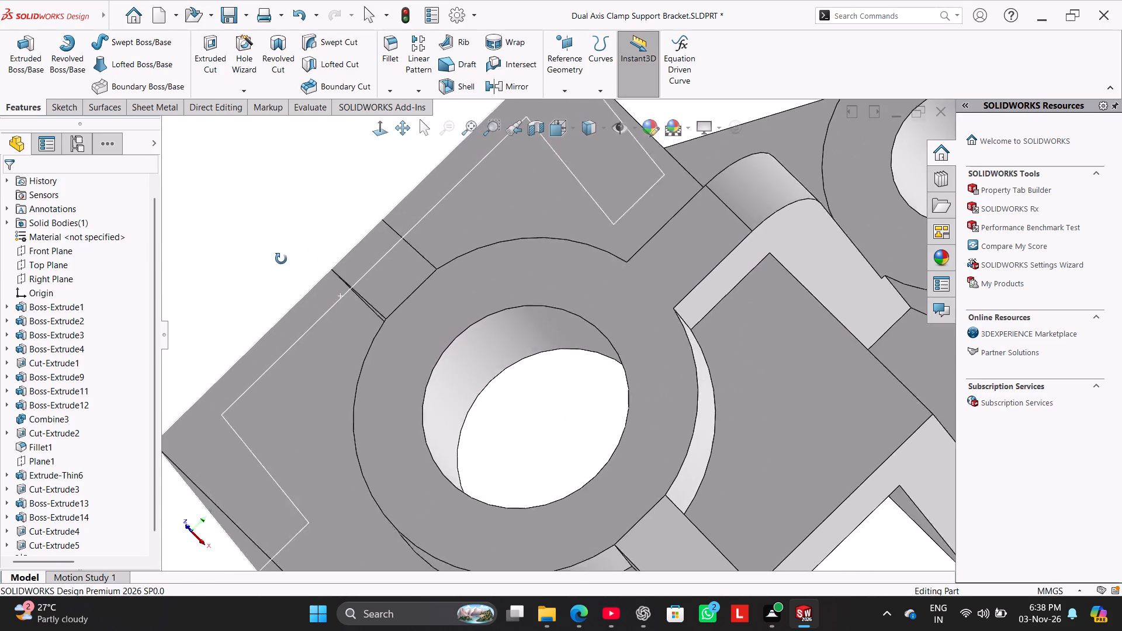
pyautogui.moveTo(281, 259); pyautogui.dragTo(278, 332, button='middle')
pyautogui.moveTo(269, 369); pyautogui.dragTo(378, 239, button='right')
pyautogui.click(282, 387)
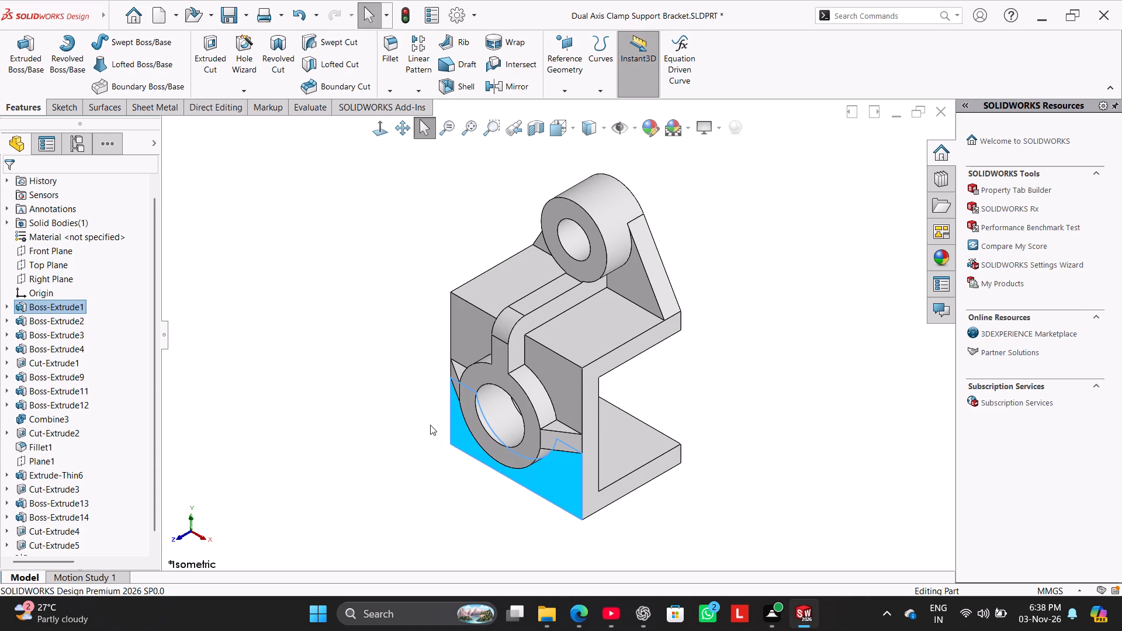
# Start a sketch on the bracket's top face and draw a circle of about 10 mm radius on one side of the central rib.
pyautogui.click(613, 323)
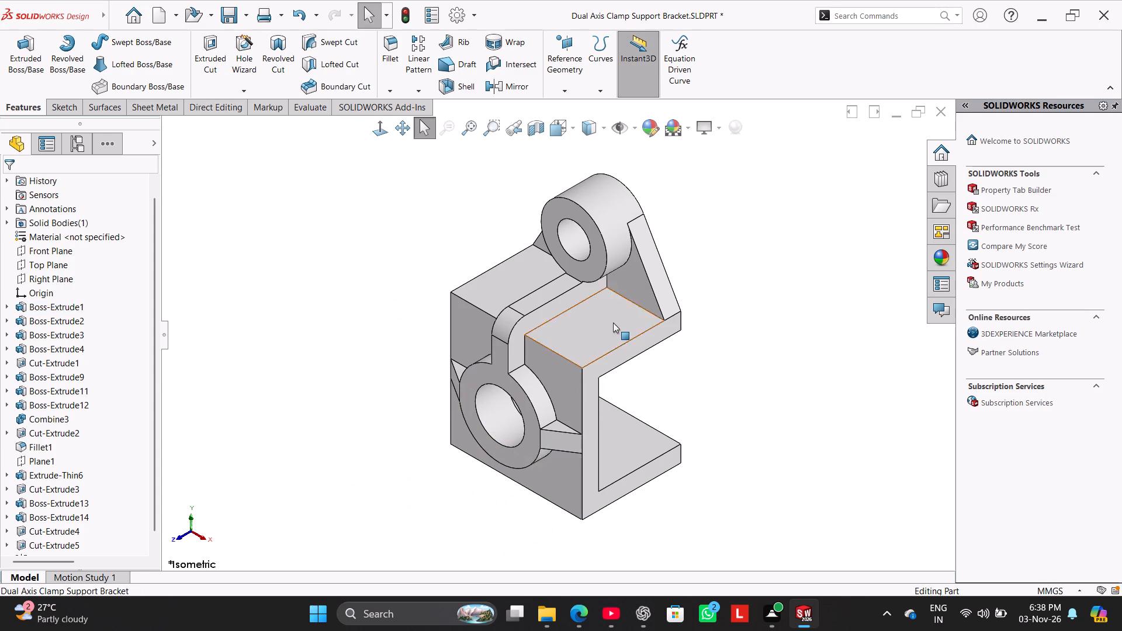
pyautogui.click(663, 290)
pyautogui.click(289, 327)
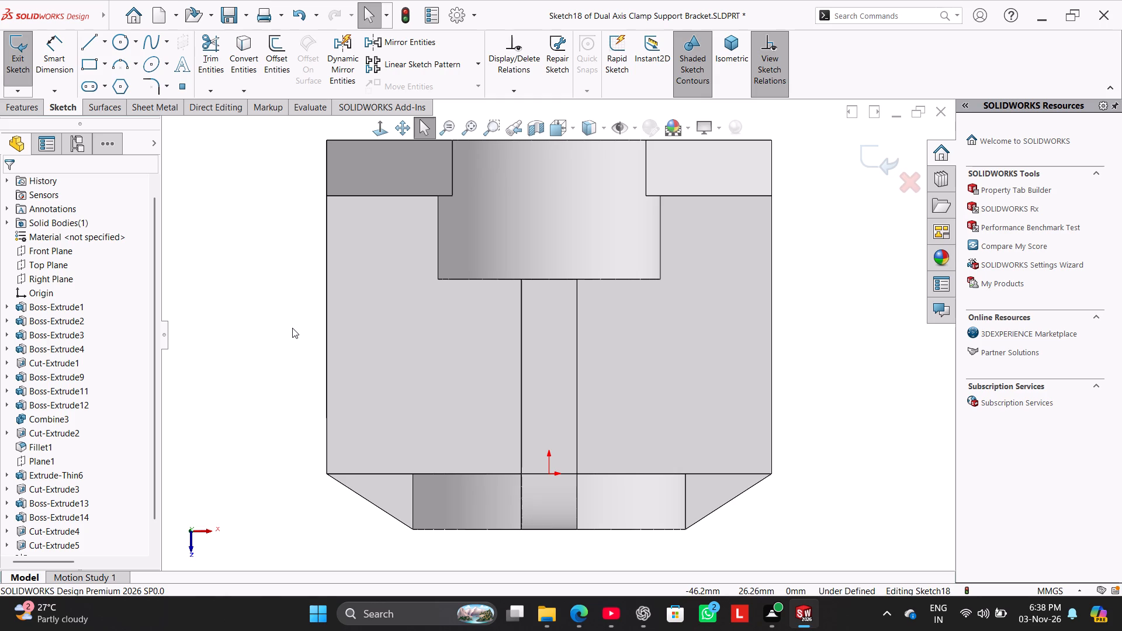
pyautogui.click(120, 42)
pyautogui.click(441, 318)
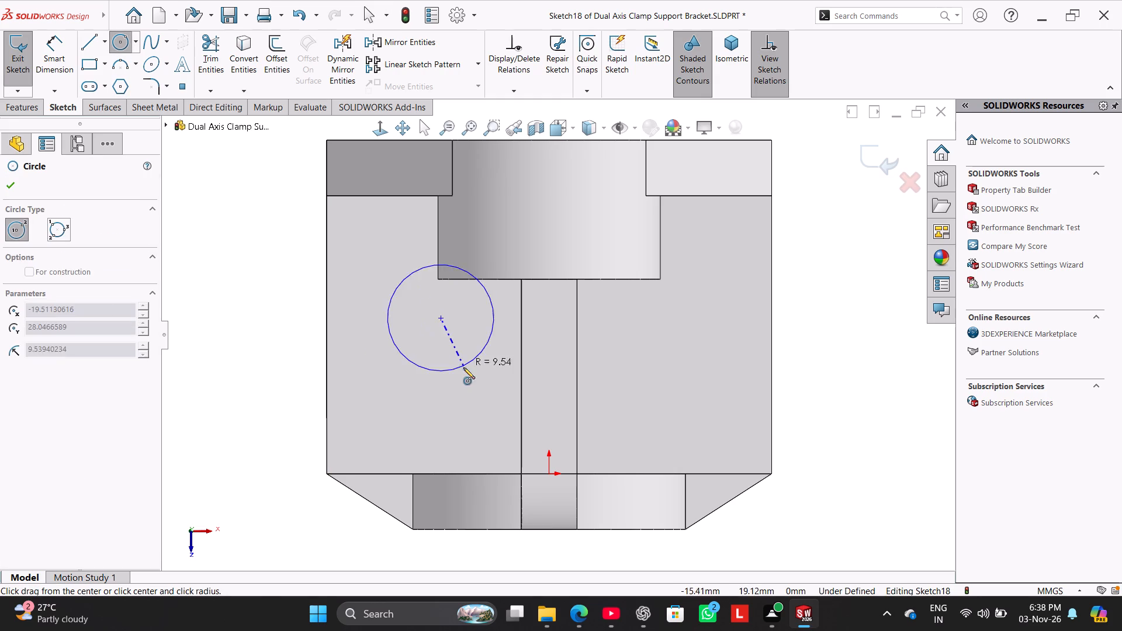
pyautogui.click(463, 367)
# Draw a vertical centerline about 20 mm long from the origin along the middle of the central rib.
pyautogui.click(103, 39)
pyautogui.click(116, 73)
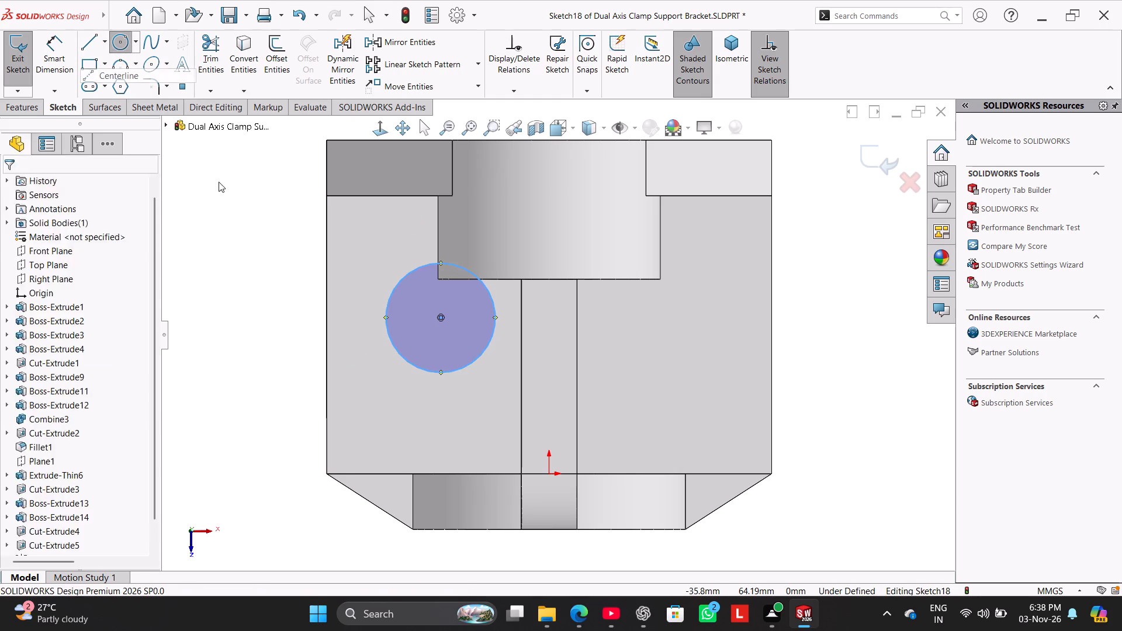
pyautogui.moveTo(549, 475); pyautogui.dragTo(549, 467)
pyautogui.click(549, 366)
pyautogui.rightClick(571, 377)
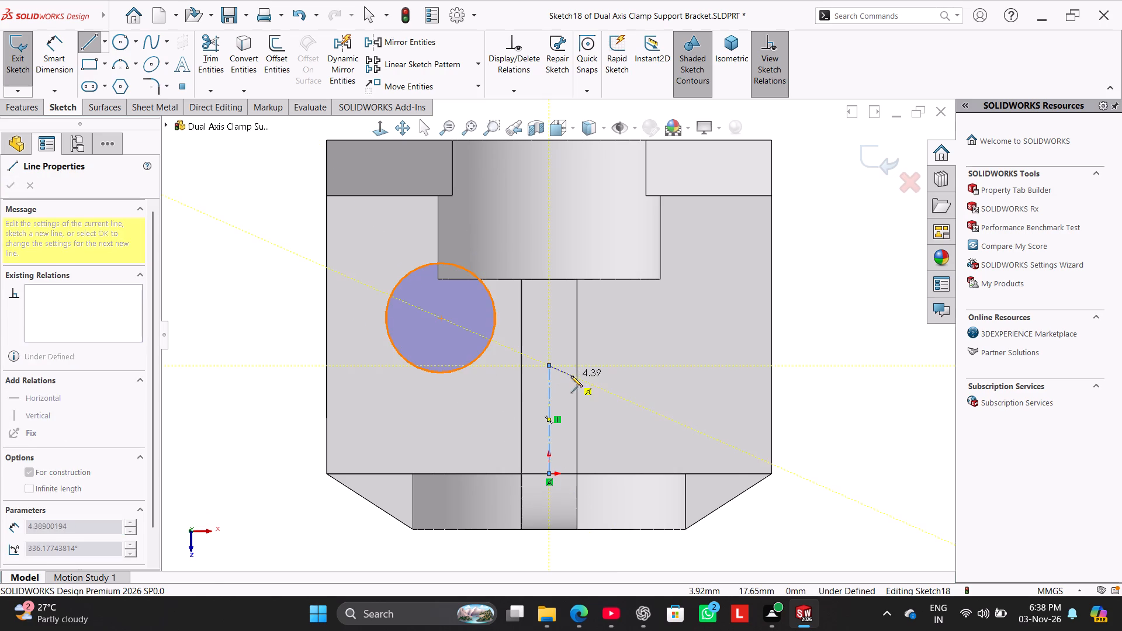
pyautogui.click(586, 384)
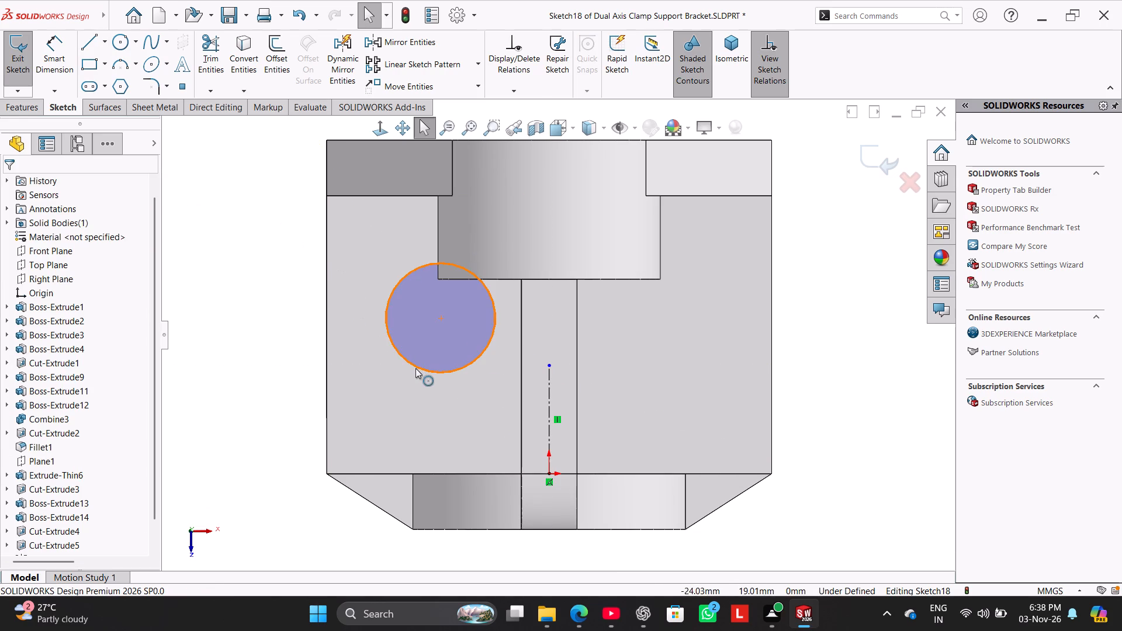
# Mirror the sketched circle about the vertical centerline.
pyautogui.keyDown('ctrl'); pyautogui.click(415, 368); pyautogui.keyUp('ctrl')
pyautogui.keyDown('ctrl'); pyautogui.click(552, 395); pyautogui.keyUp('ctrl')
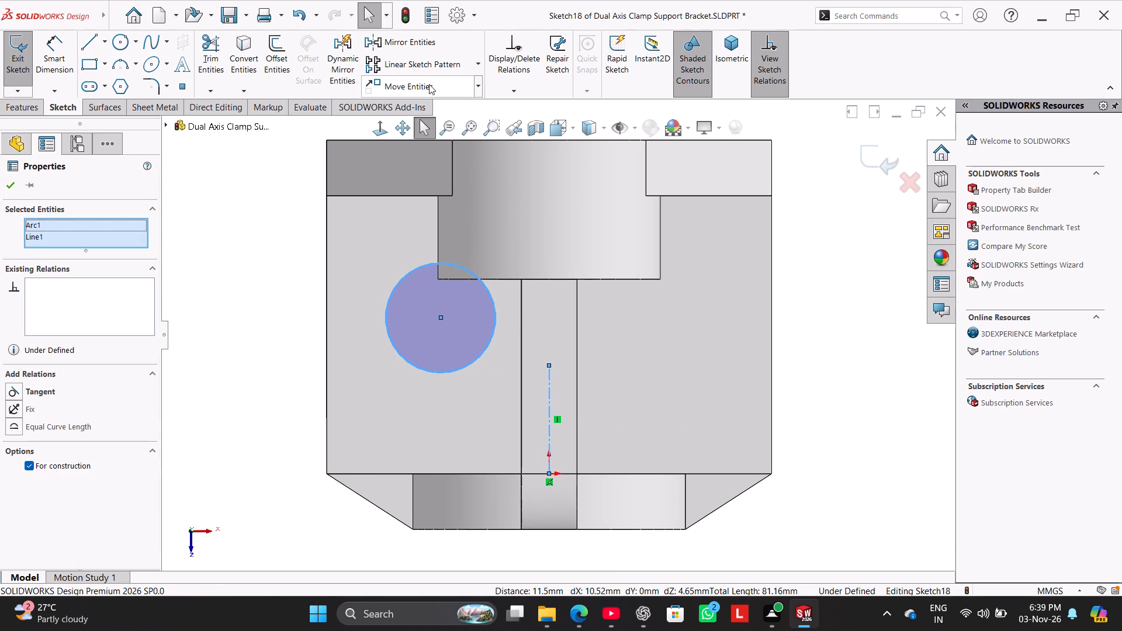
pyautogui.click(421, 49)
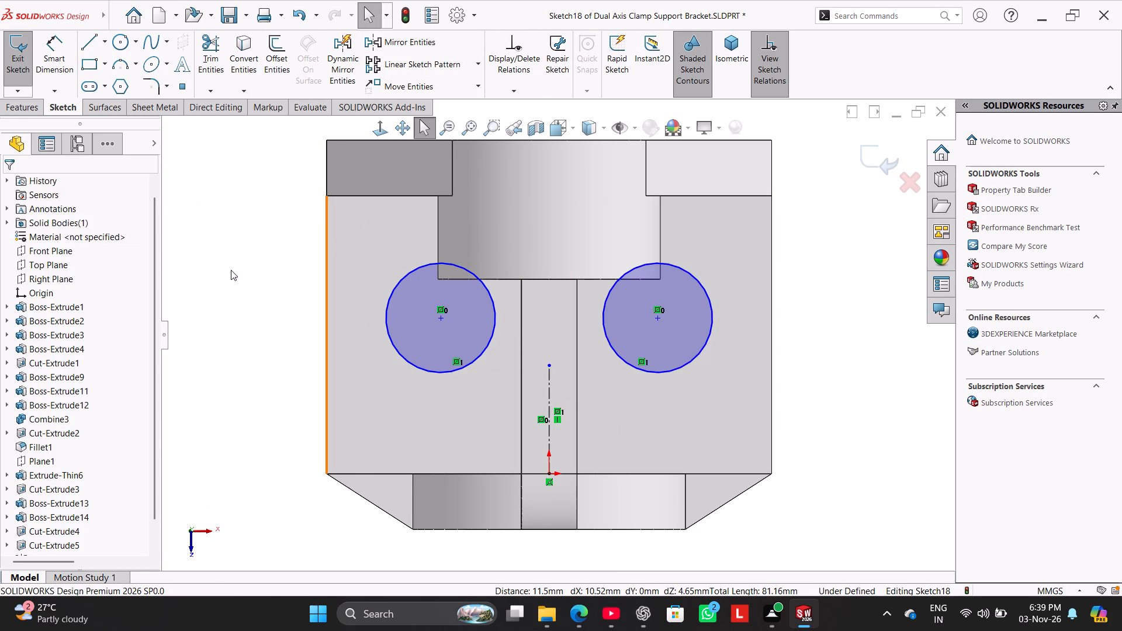
# Dimension the original circle's diameter as 20 mm.
pyautogui.click(38, 56)
pyautogui.click(400, 354)
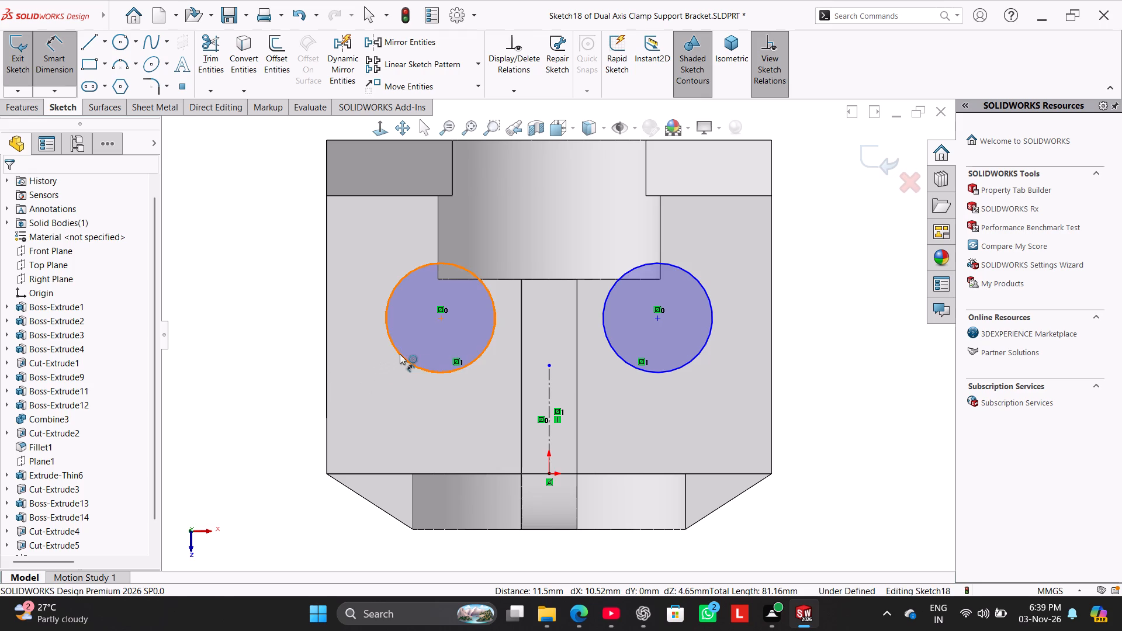
pyautogui.click(293, 376)
pyautogui.write('20')
pyautogui.press('Return')
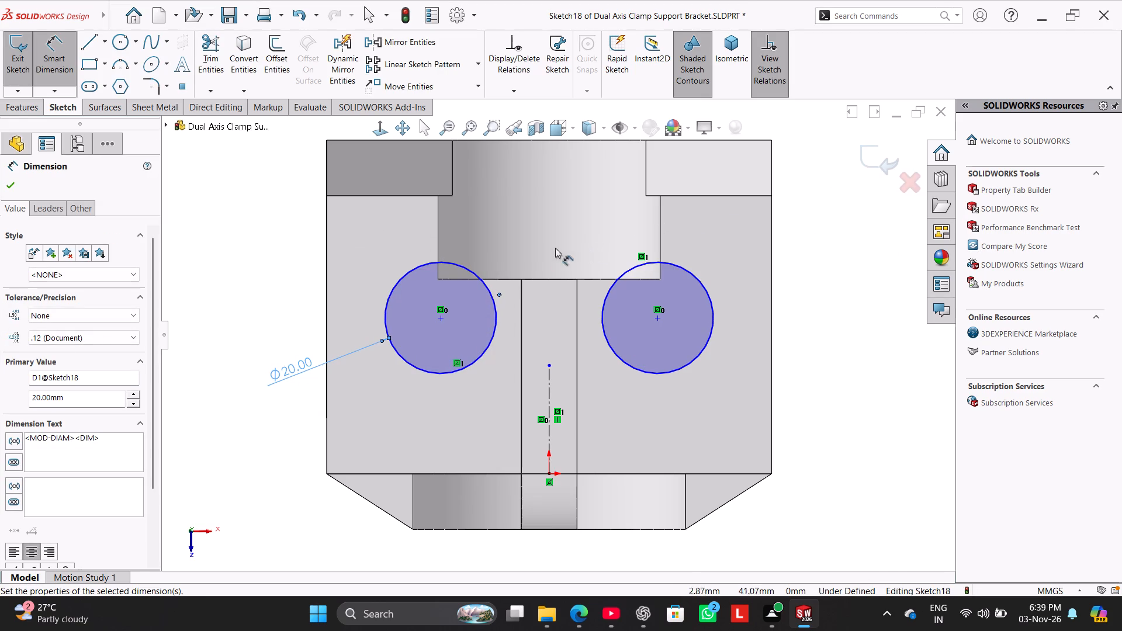
# Dimension the mirrored circle's center 25 mm from the top face's front edge.
pyautogui.click(735, 474)
pyautogui.click(655, 319)
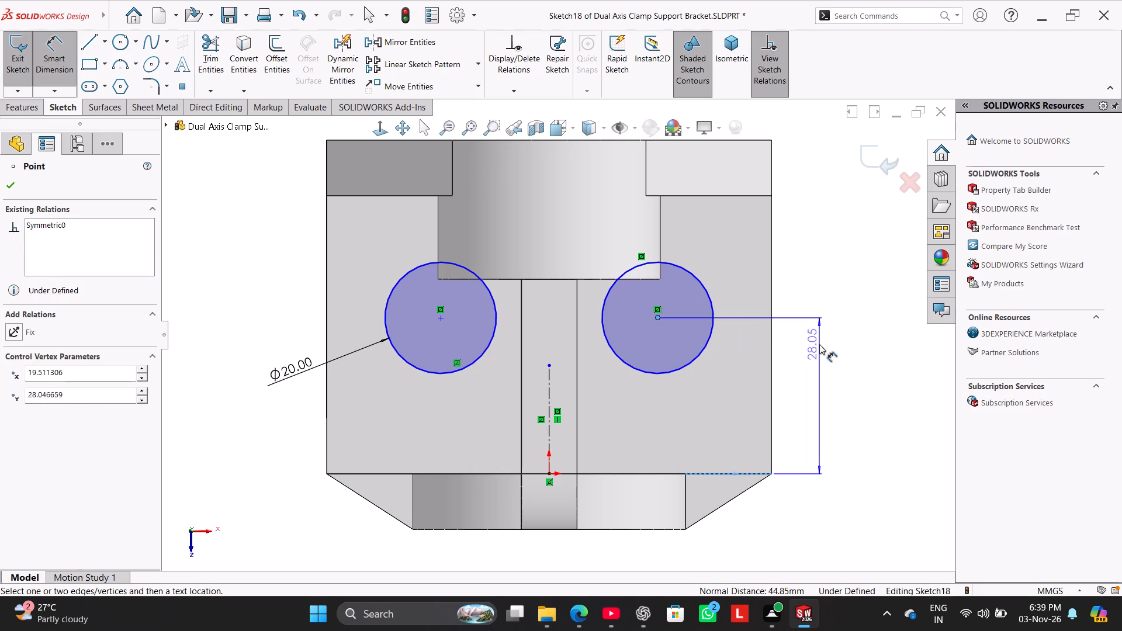
pyautogui.click(819, 344)
pyautogui.write('25')
pyautogui.press('Return')
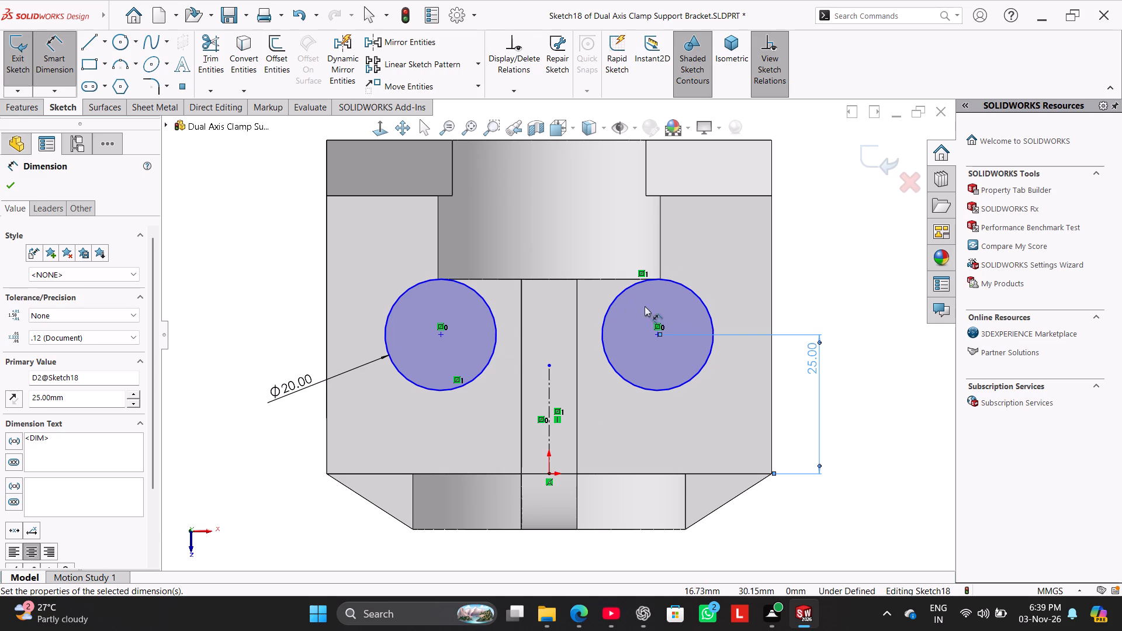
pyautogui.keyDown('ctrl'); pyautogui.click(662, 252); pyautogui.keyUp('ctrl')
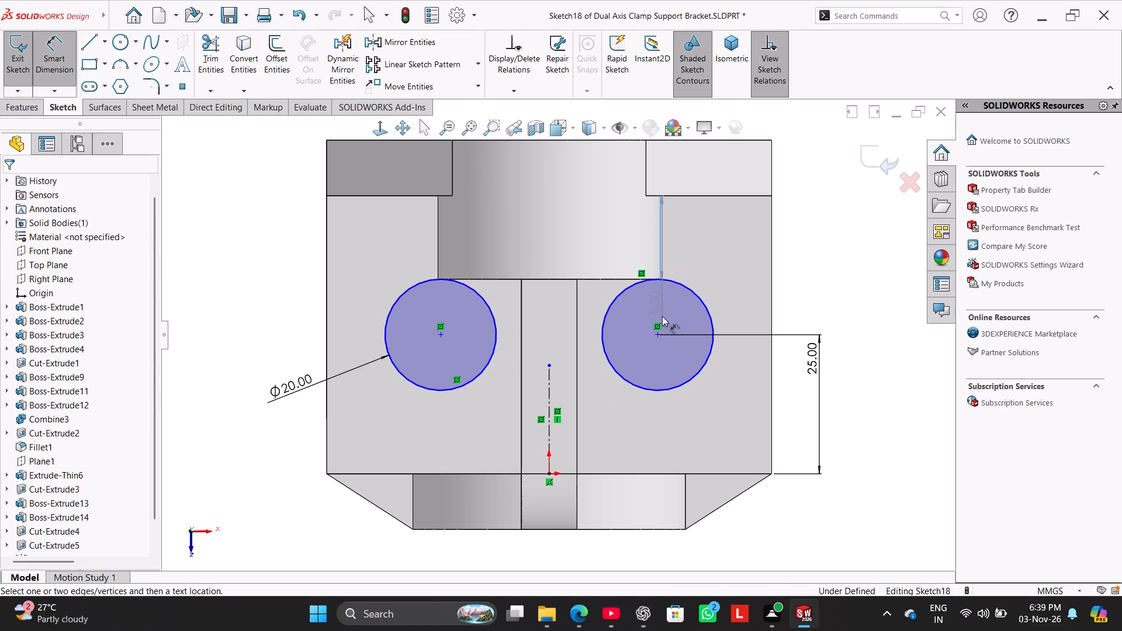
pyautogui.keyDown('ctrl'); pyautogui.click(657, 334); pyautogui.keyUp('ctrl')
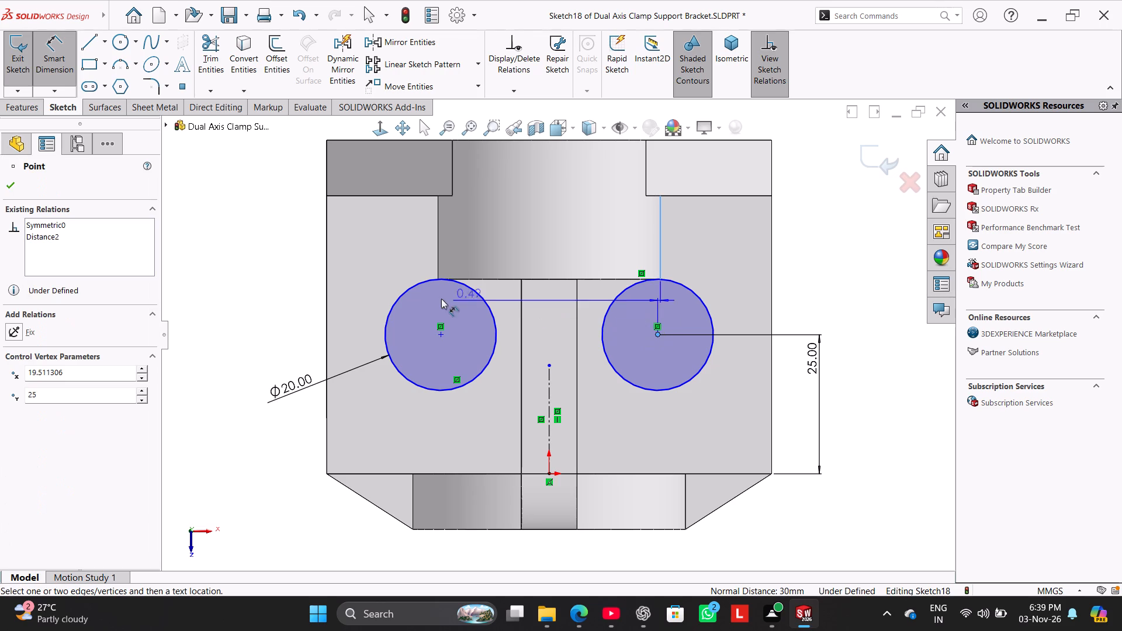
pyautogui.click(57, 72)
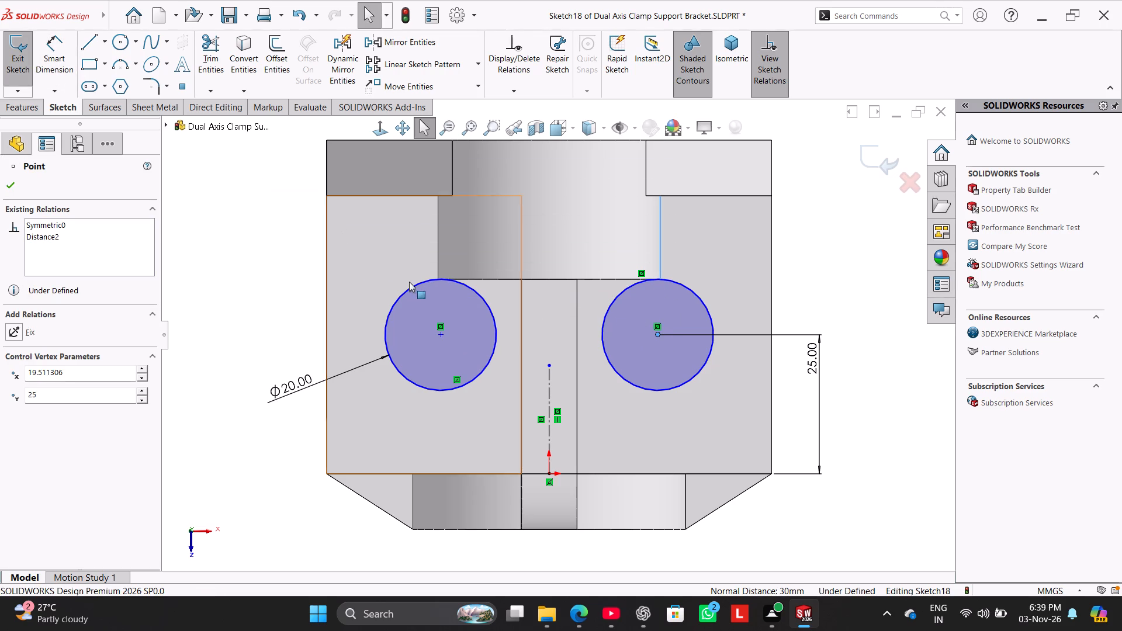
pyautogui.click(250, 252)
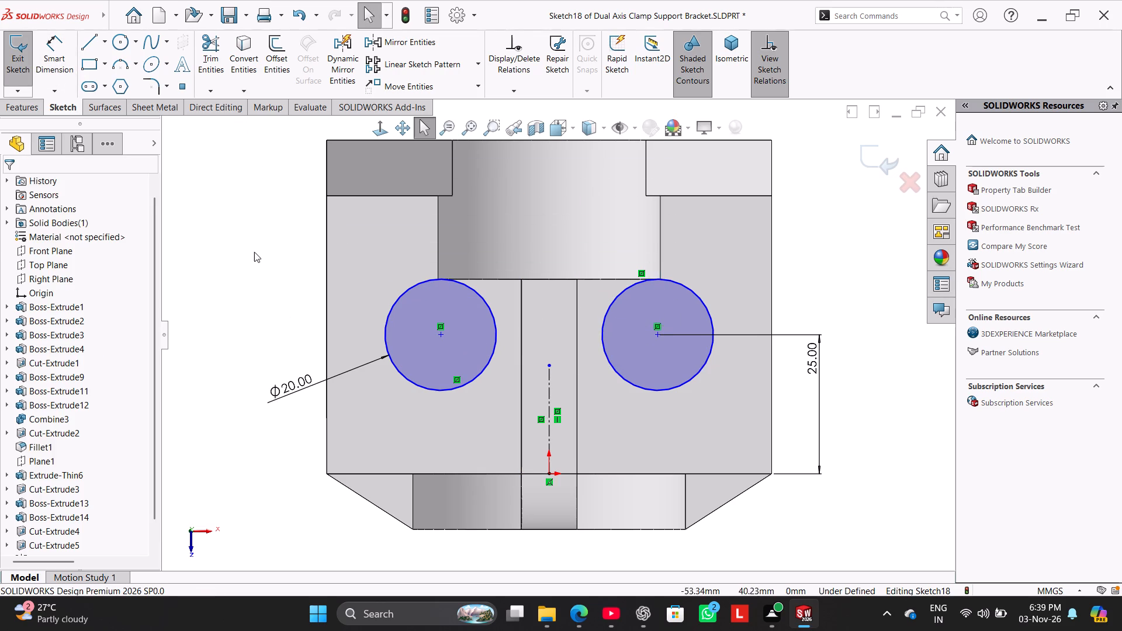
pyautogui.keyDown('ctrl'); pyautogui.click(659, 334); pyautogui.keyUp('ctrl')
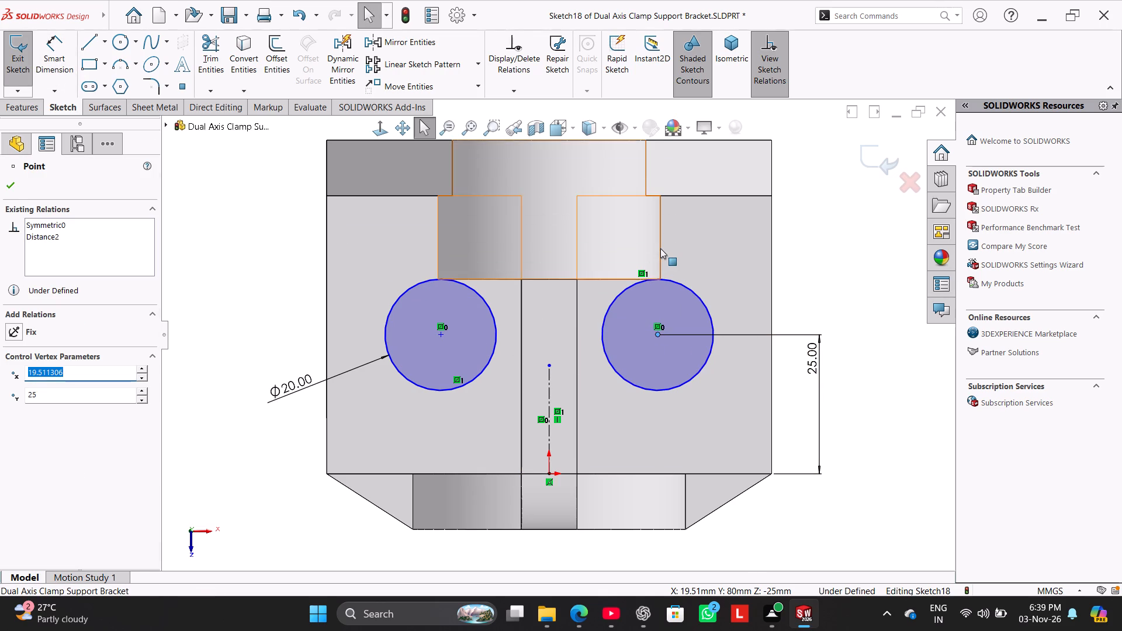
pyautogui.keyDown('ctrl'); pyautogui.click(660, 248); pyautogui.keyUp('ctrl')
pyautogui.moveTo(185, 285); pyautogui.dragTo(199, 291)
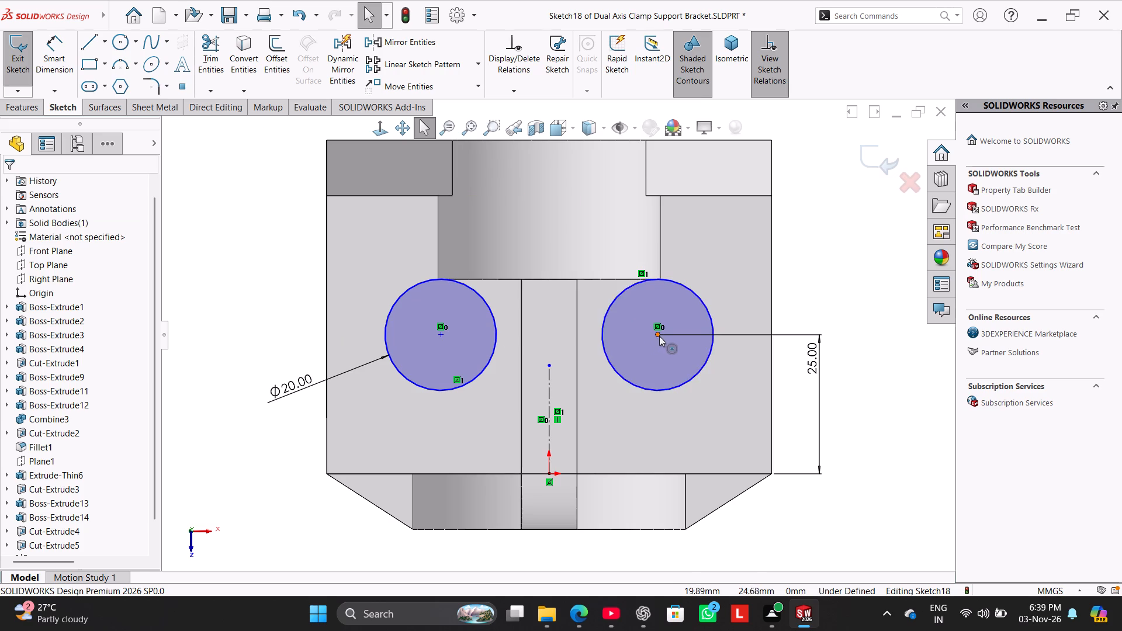
# Add a coincident relation between the mirrored circle's center and the upper cylinder's silhouette edge.
pyautogui.keyDown('ctrl'); pyautogui.click(657, 336); pyautogui.keyUp('ctrl')
pyautogui.keyDown('ctrl'); pyautogui.click(662, 258); pyautogui.keyUp('ctrl')
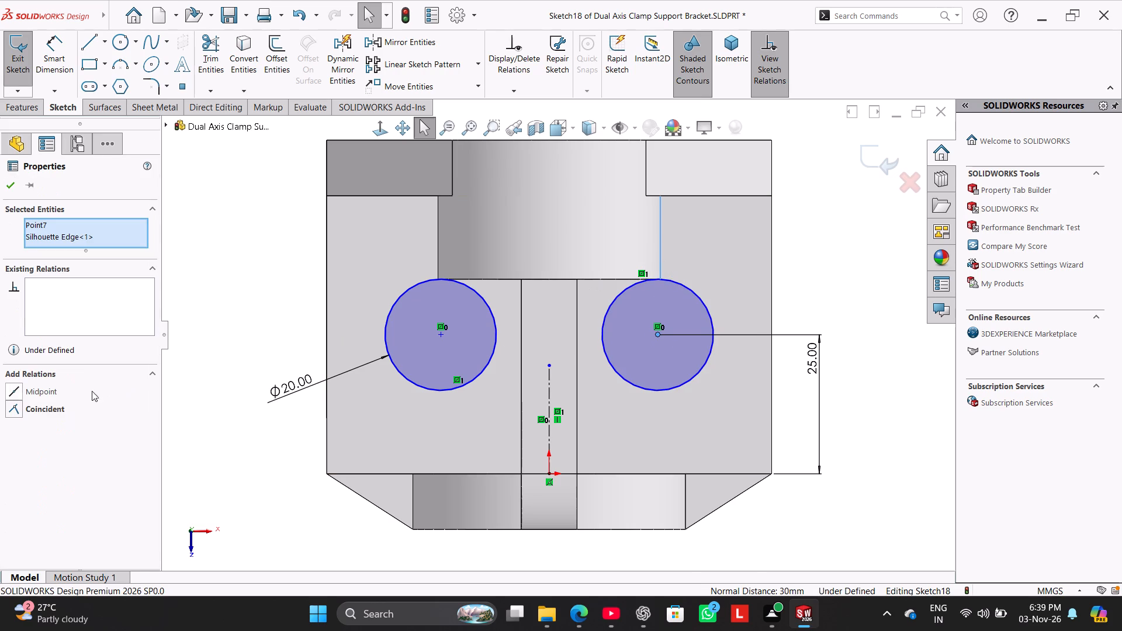
pyautogui.click(60, 408)
pyautogui.click(200, 277)
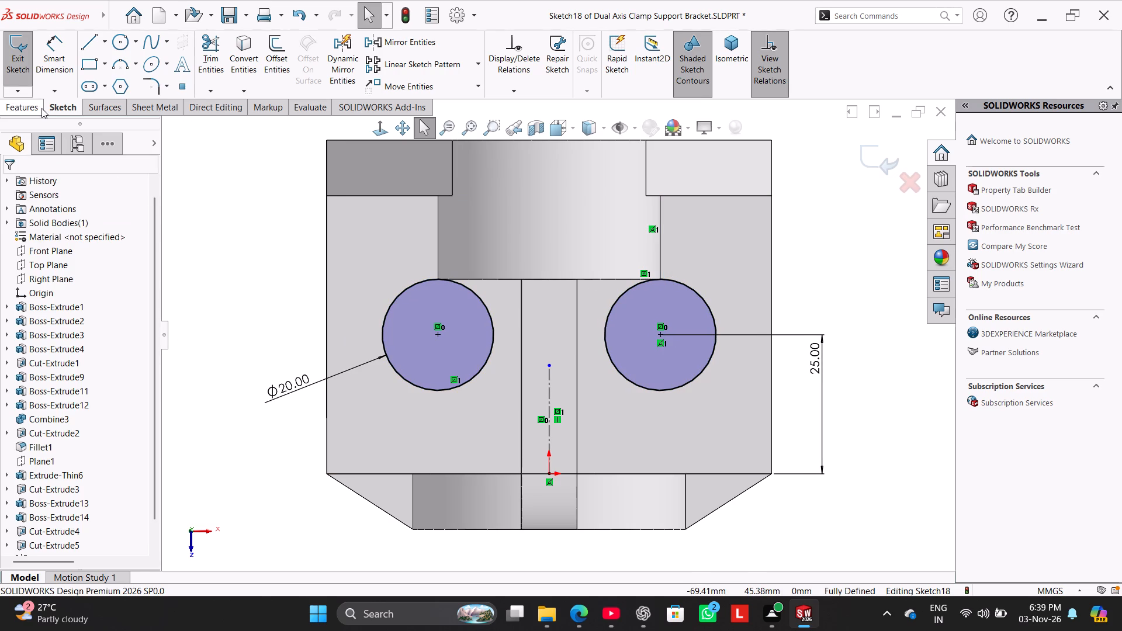
# Cut-extrude the two 20 mm circles through the top plate with the Up To Next end condition.
pyautogui.click(35, 107)
pyautogui.click(200, 63)
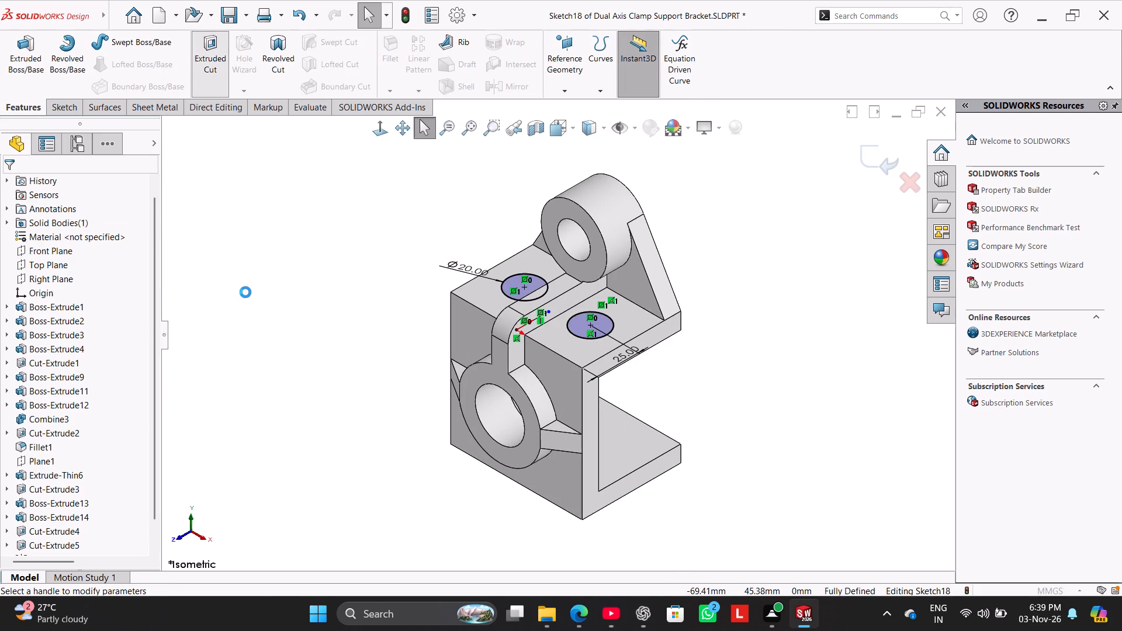
pyautogui.click(88, 268)
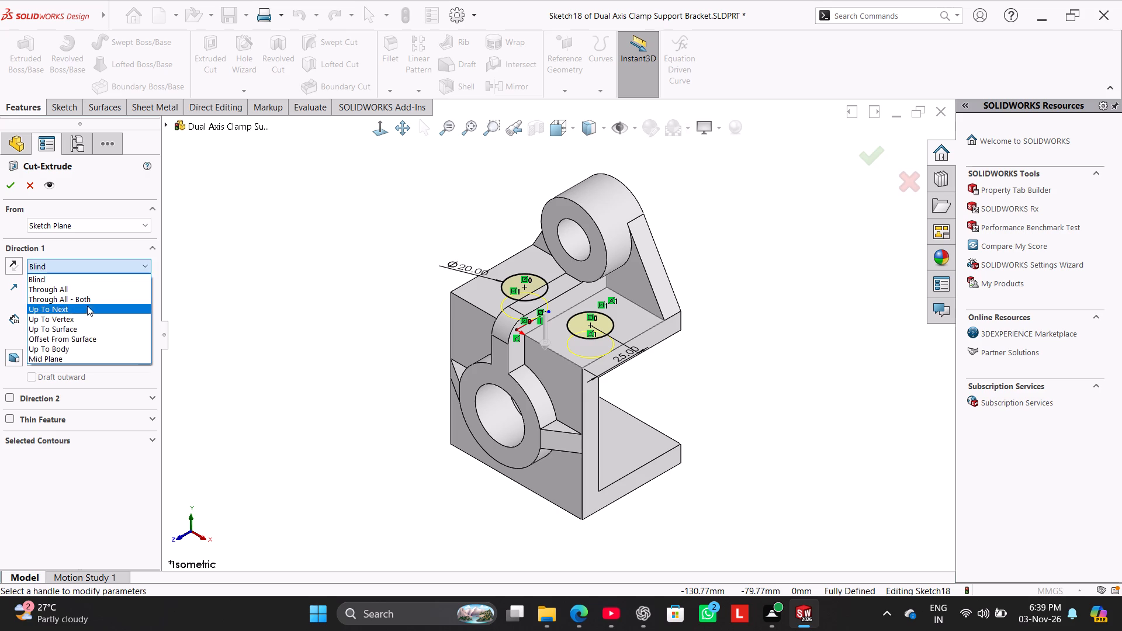
pyautogui.click(89, 308)
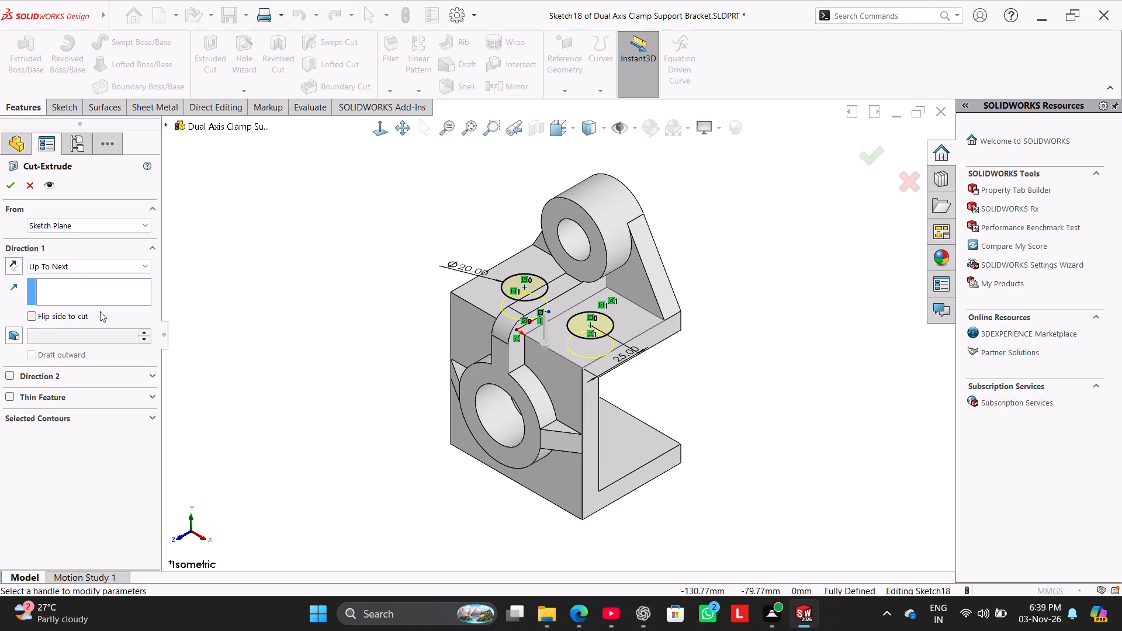
pyautogui.click(70, 265)
pyautogui.click(71, 289)
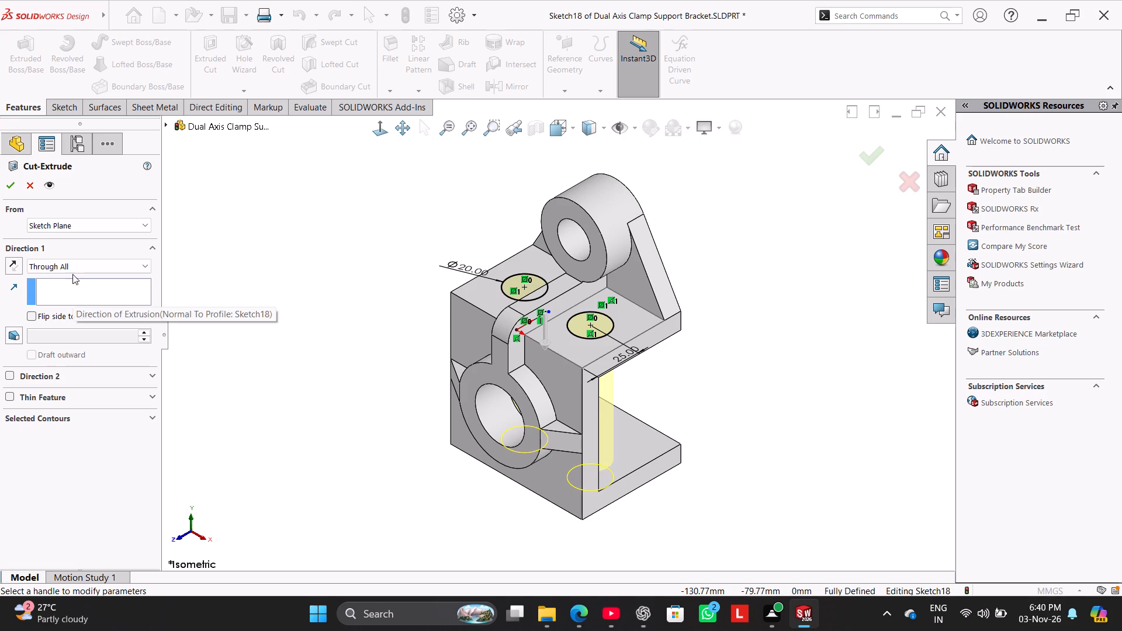
pyautogui.click(72, 262)
pyautogui.click(78, 306)
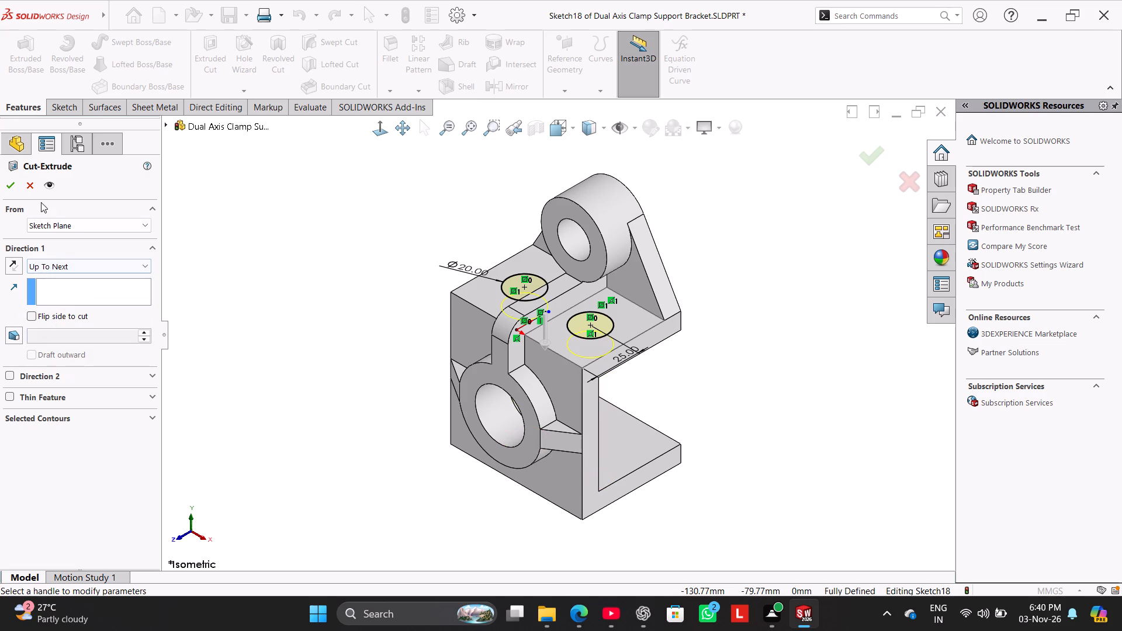
pyautogui.click(14, 184)
pyautogui.click(236, 244)
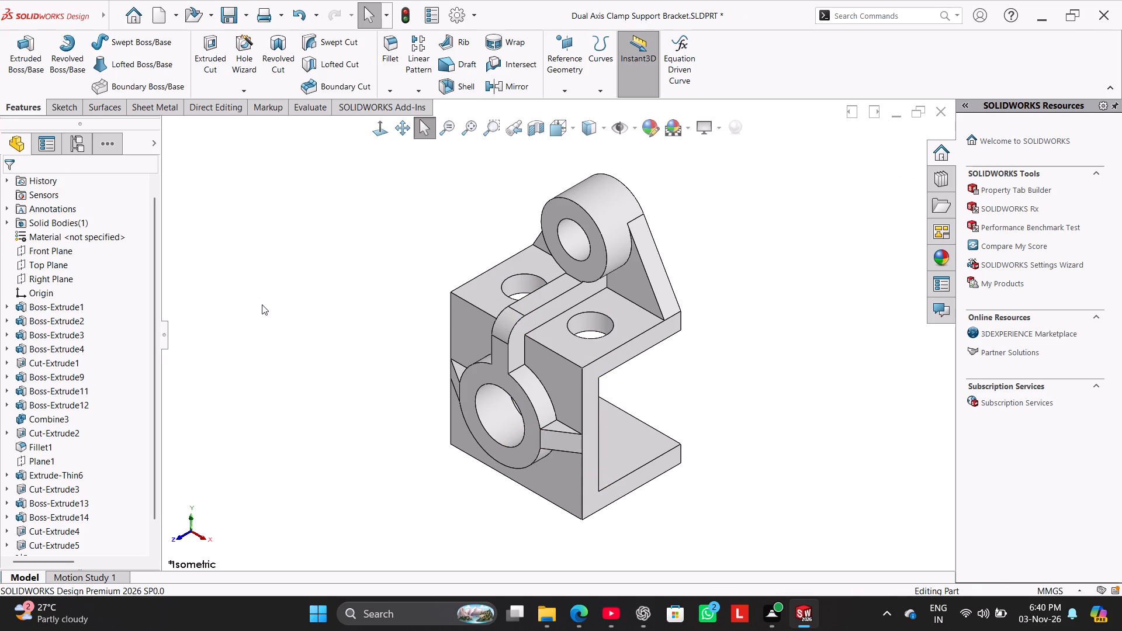
# Start a sketch on the lower flange's inner face and draw a vertical centerline from the rear edge's midpoint to the origin.
pyautogui.moveTo(265, 307); pyautogui.dragTo(249, 438, button='middle')
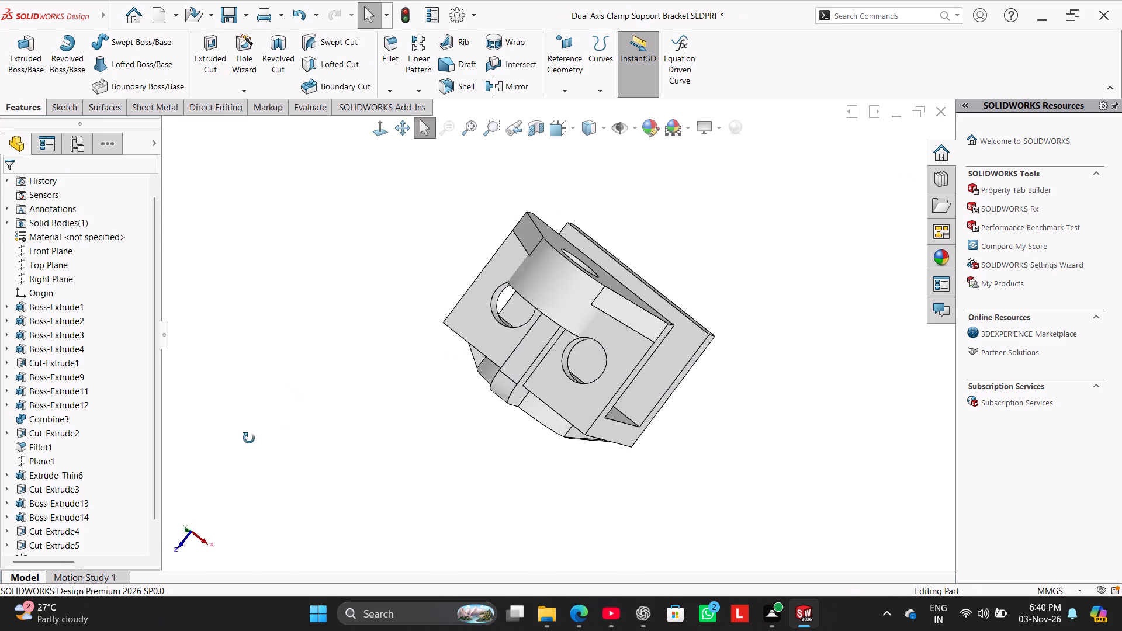
pyautogui.moveTo(249, 438); pyautogui.dragTo(200, 373, button='middle')
pyautogui.click(680, 356)
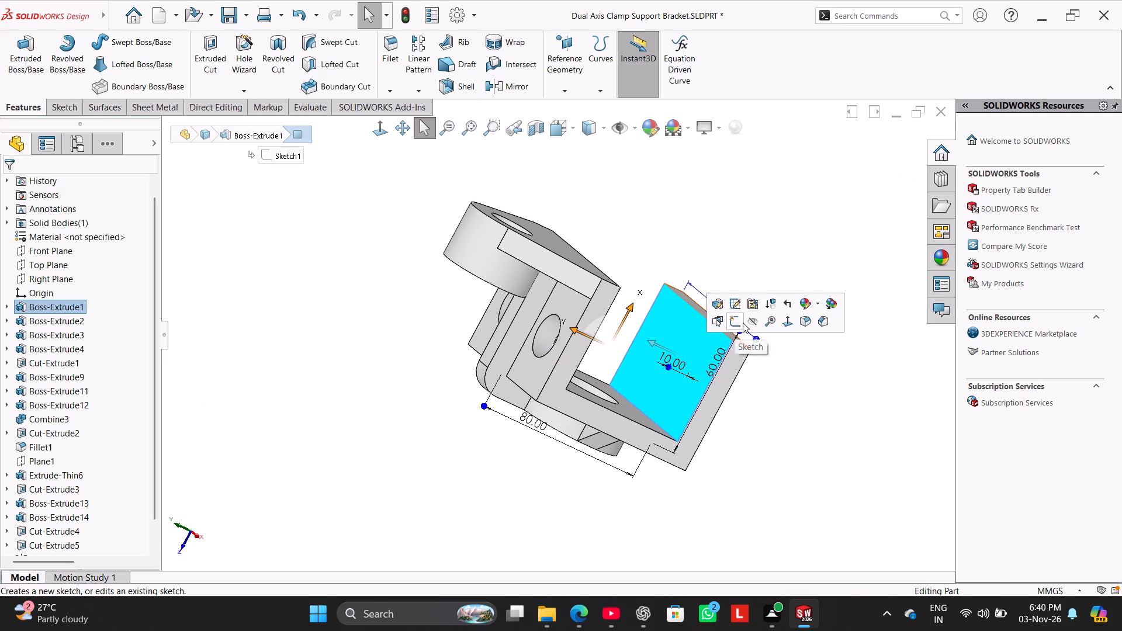
pyautogui.click(743, 323)
pyautogui.click(277, 320)
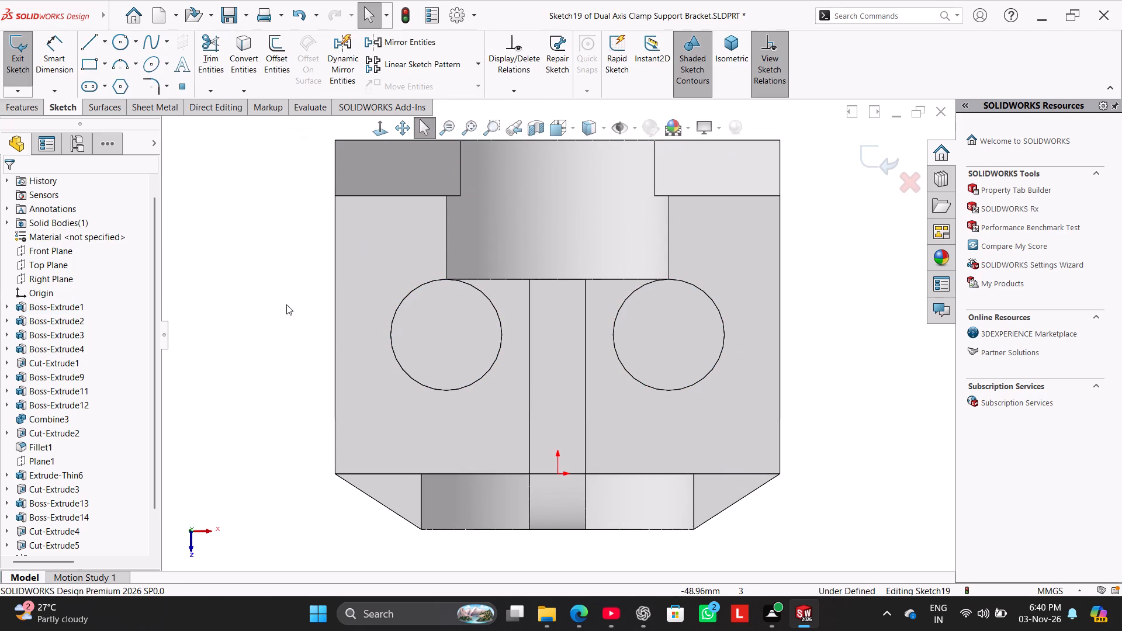
pyautogui.click(108, 43)
pyautogui.click(118, 72)
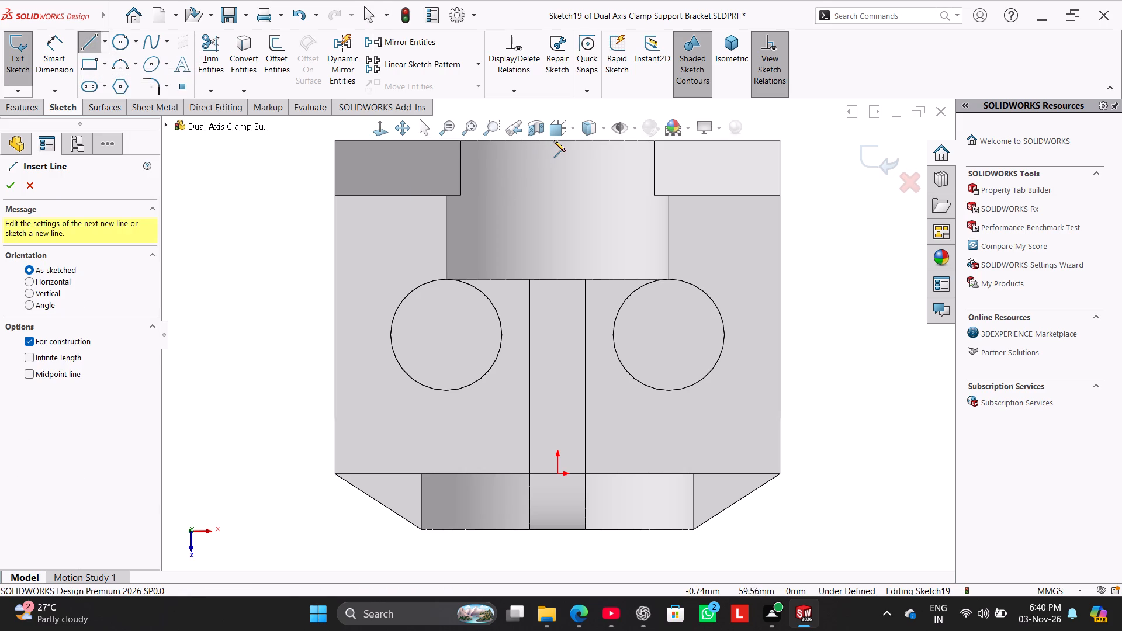
pyautogui.click(556, 140)
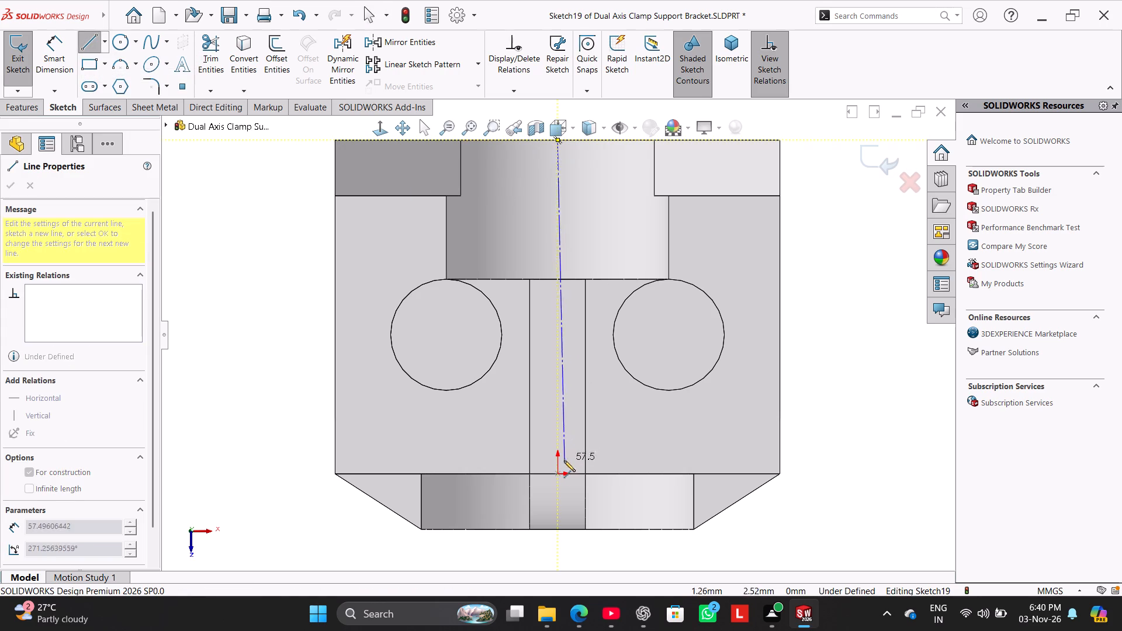
pyautogui.click(559, 472)
pyautogui.rightClick(261, 366)
pyautogui.click(283, 372)
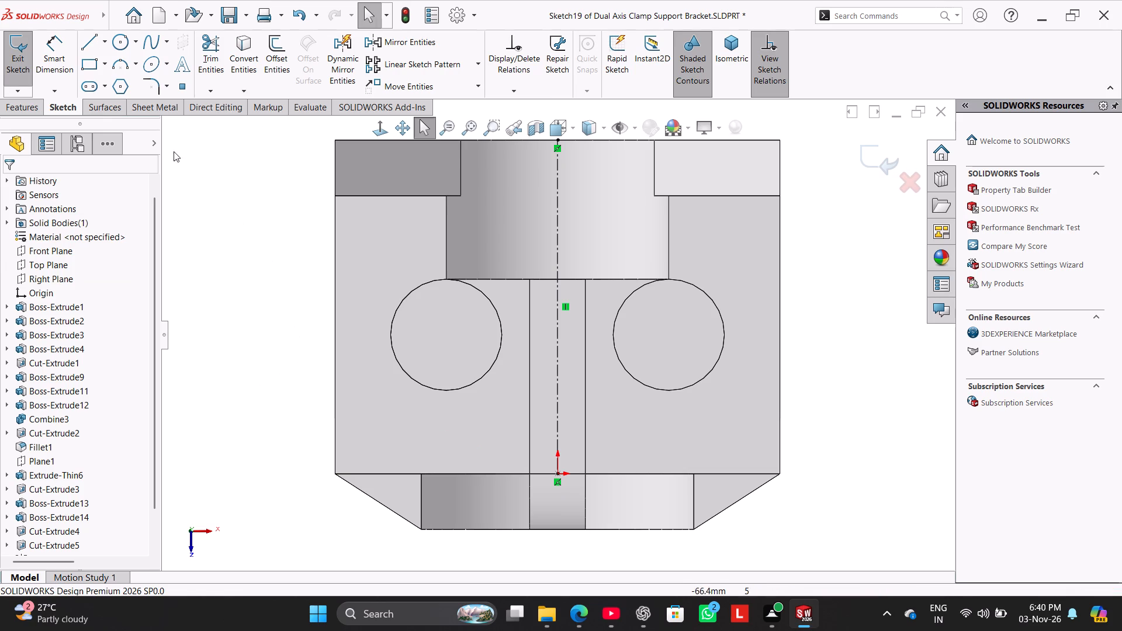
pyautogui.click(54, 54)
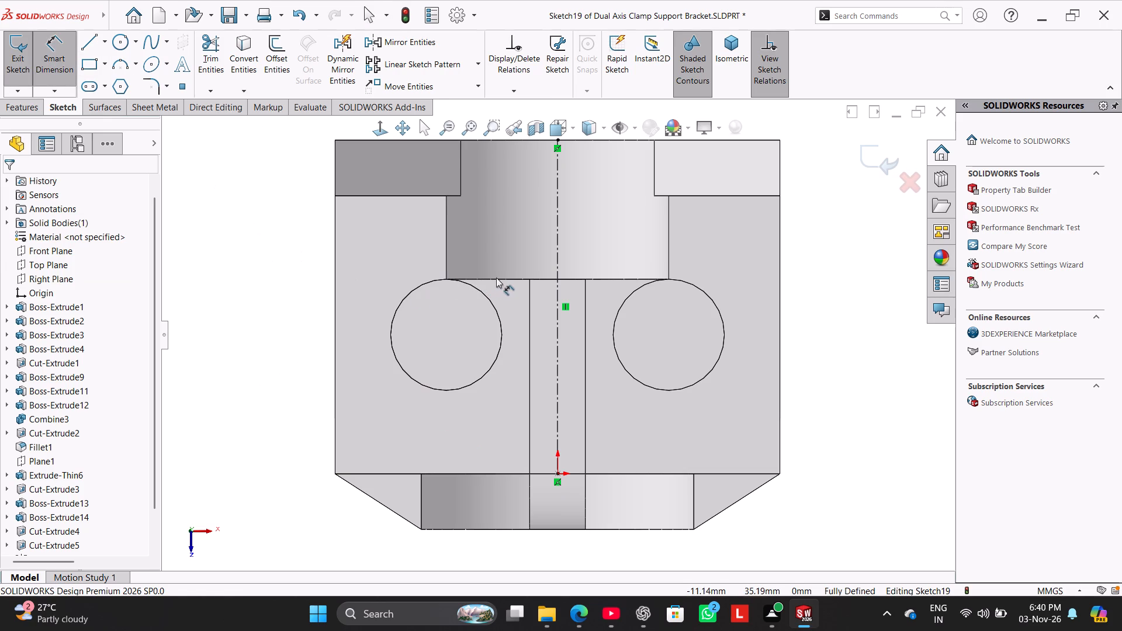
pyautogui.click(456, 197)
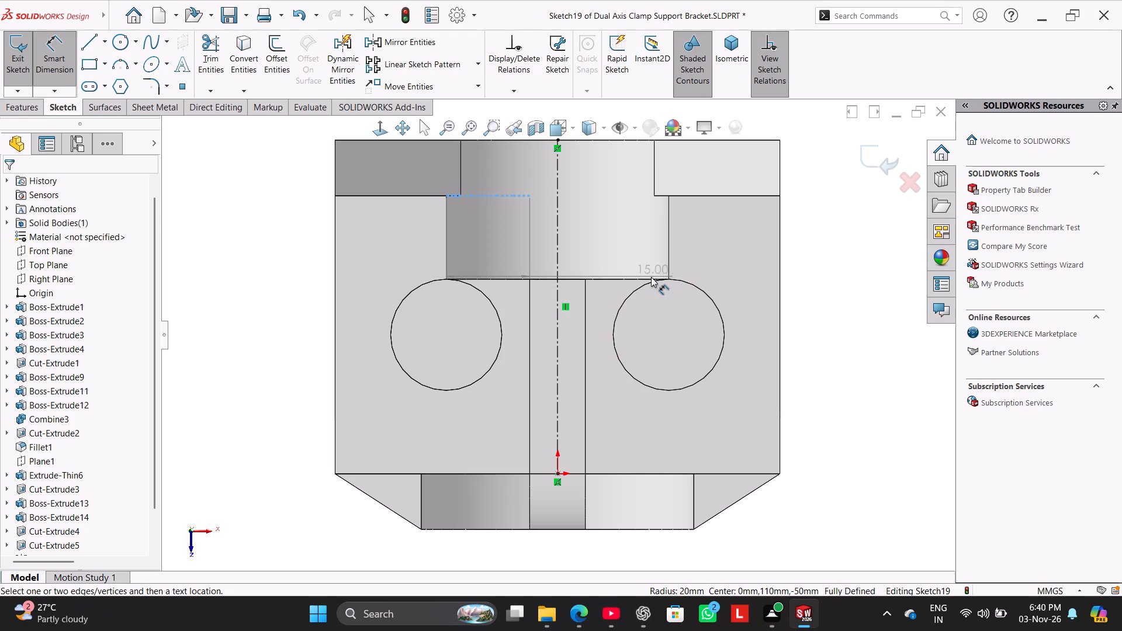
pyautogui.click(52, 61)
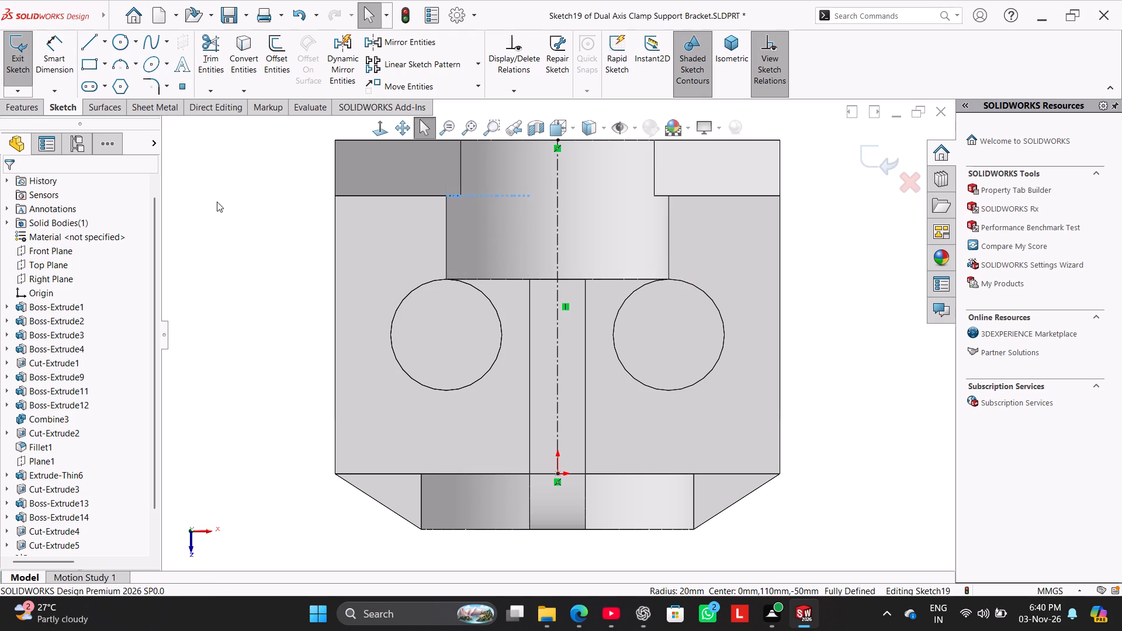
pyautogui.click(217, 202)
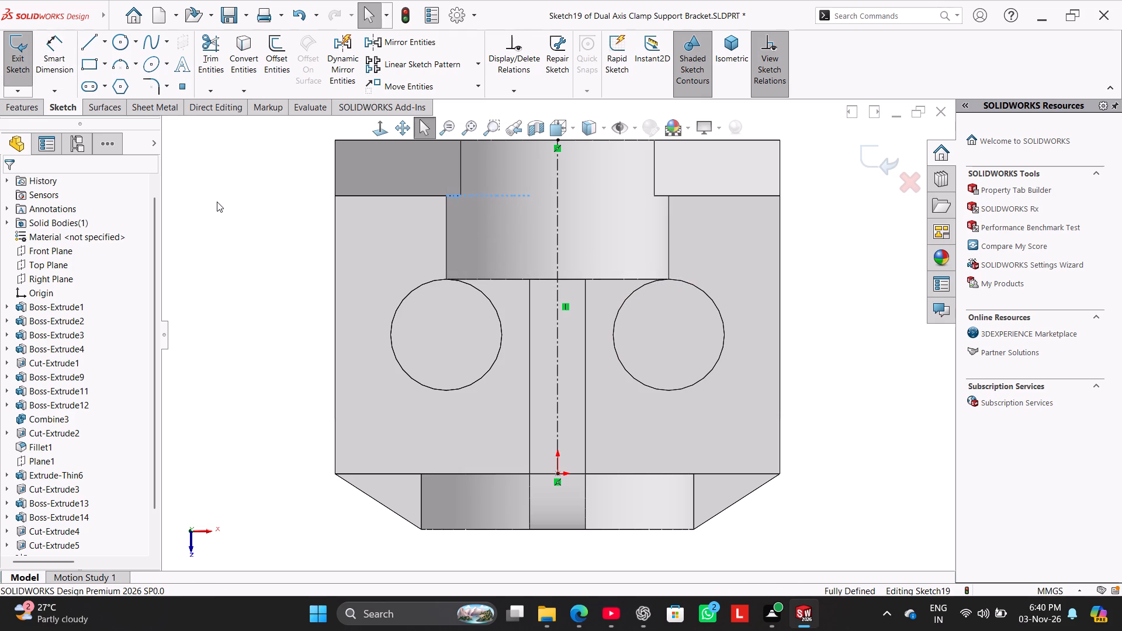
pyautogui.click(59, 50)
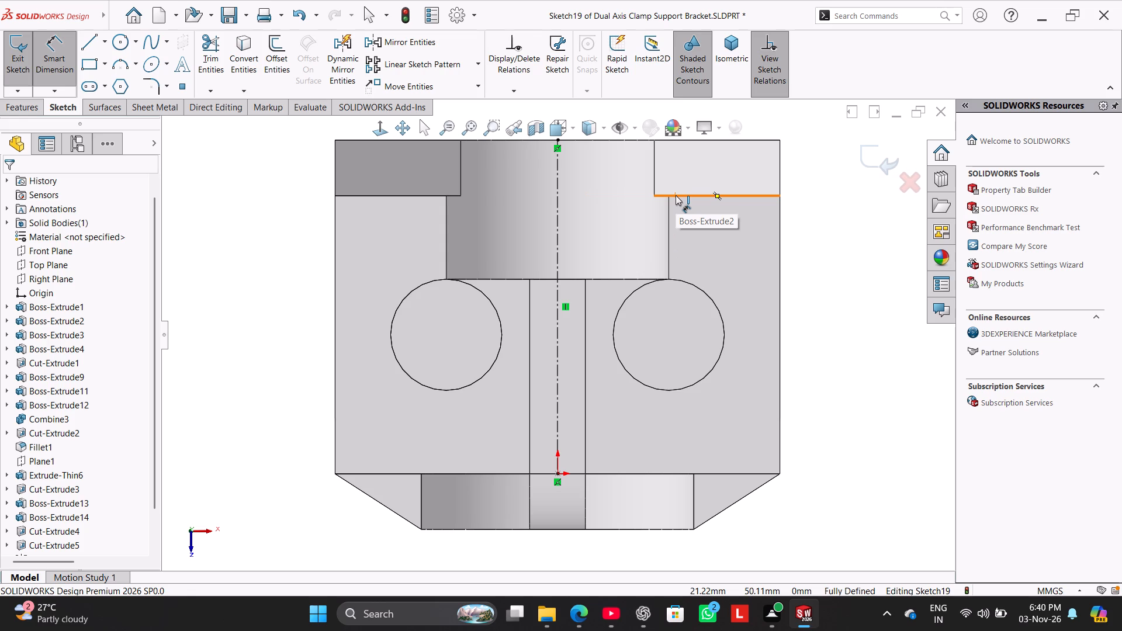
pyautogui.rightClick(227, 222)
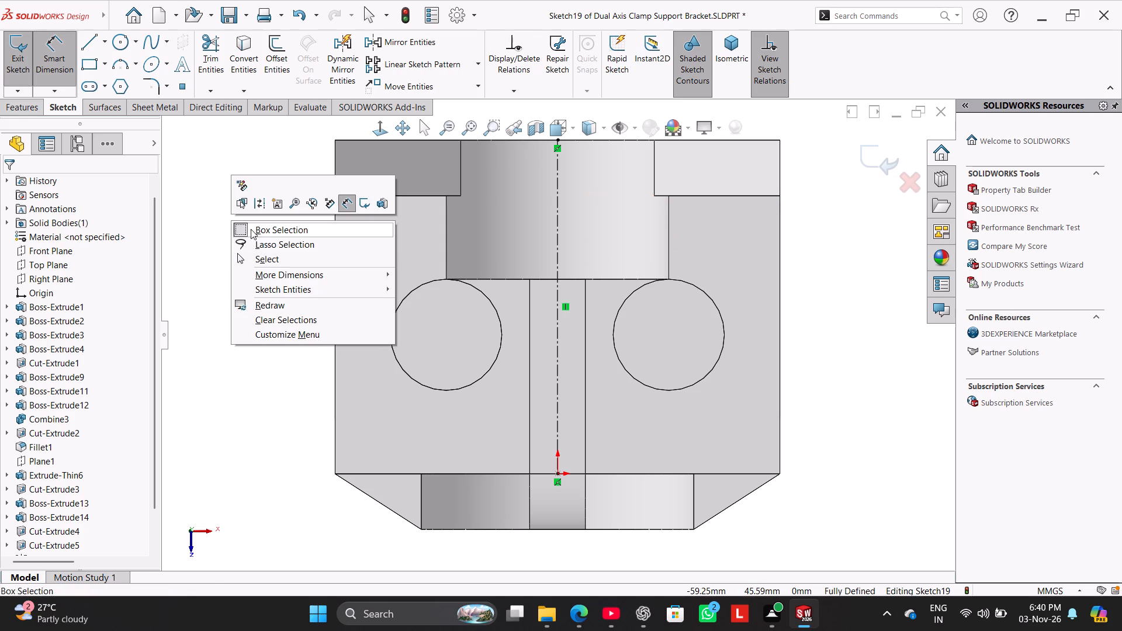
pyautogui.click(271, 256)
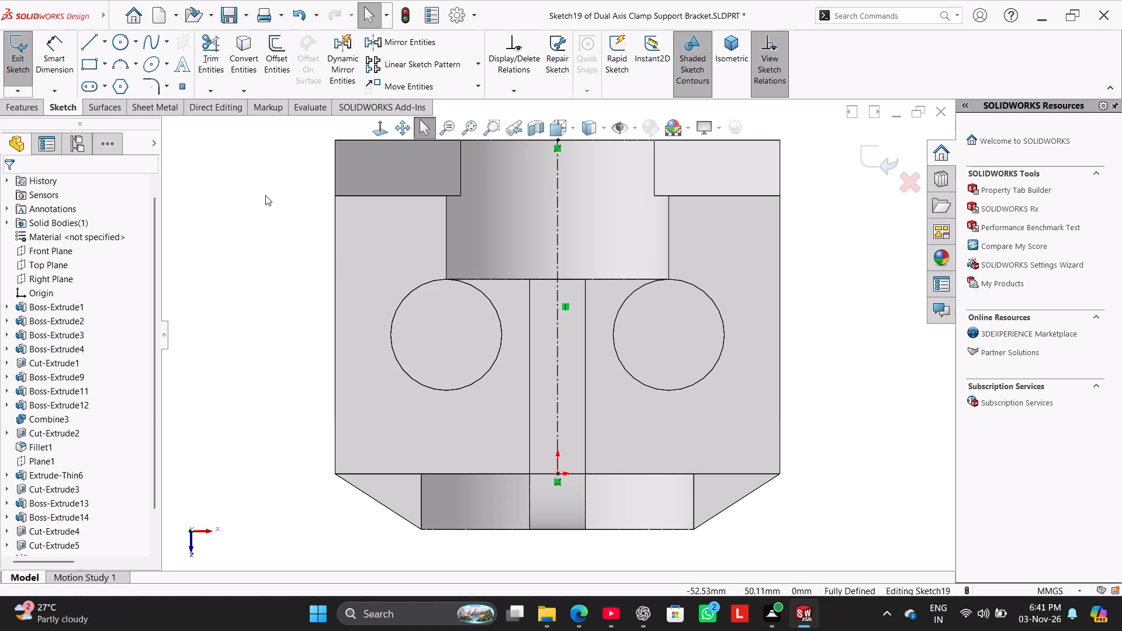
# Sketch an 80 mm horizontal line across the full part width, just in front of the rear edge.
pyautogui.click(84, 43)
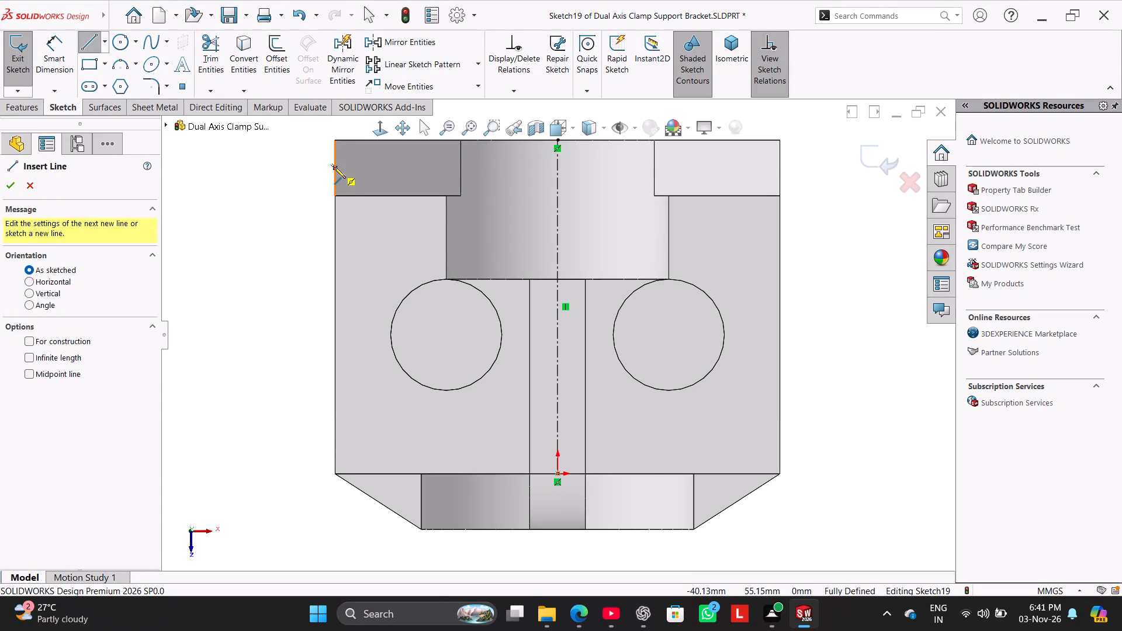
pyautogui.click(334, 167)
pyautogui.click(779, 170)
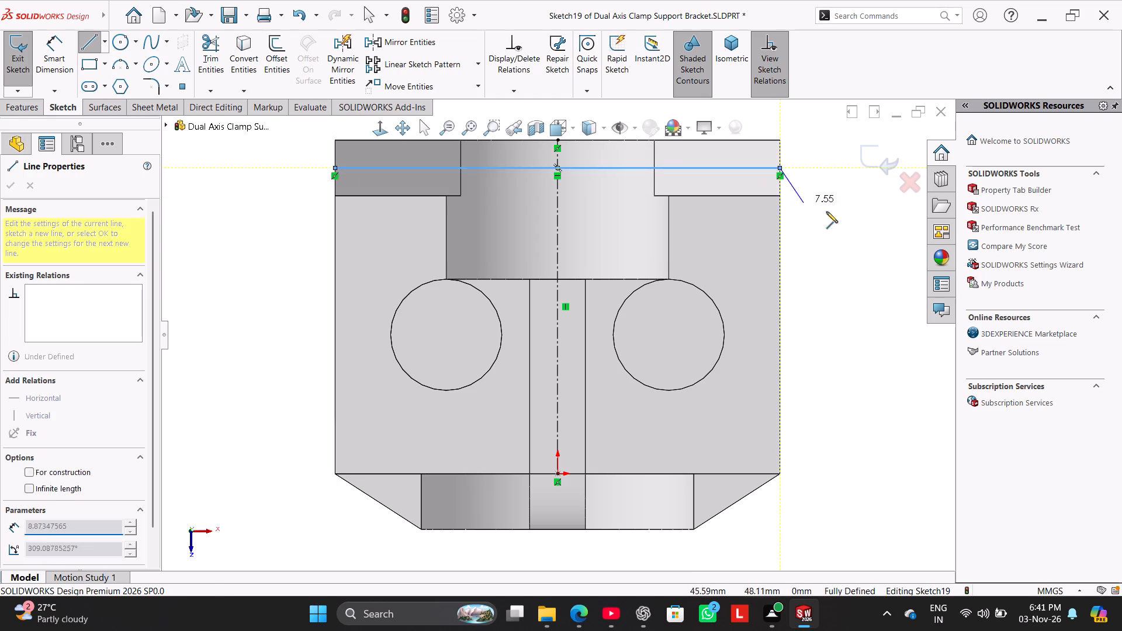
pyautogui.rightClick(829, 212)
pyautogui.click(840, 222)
# Check the spacing between the horizontal line and the parallel model edge in front of it with a trial dimension.
pyautogui.click(53, 62)
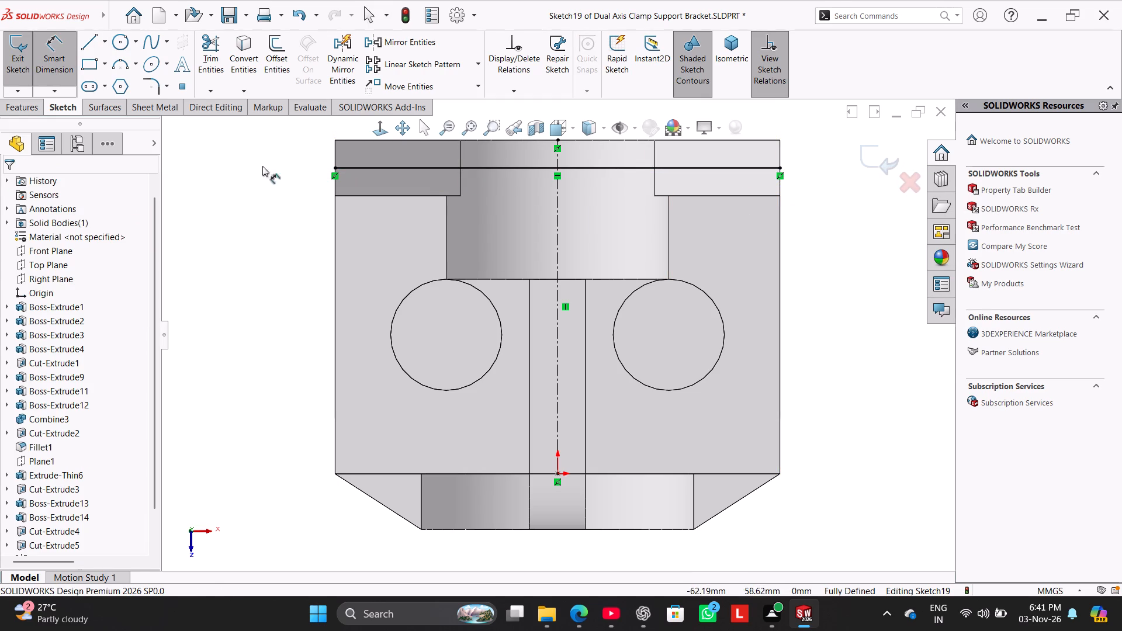
pyautogui.click(358, 197)
pyautogui.click(355, 169)
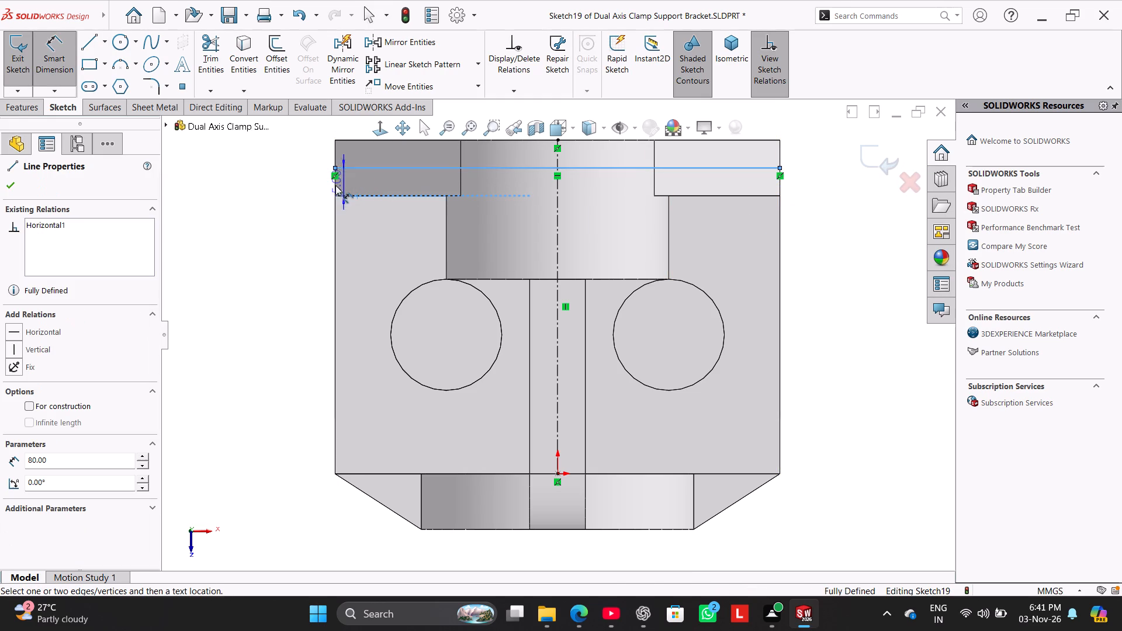
pyautogui.click(63, 64)
pyautogui.click(212, 216)
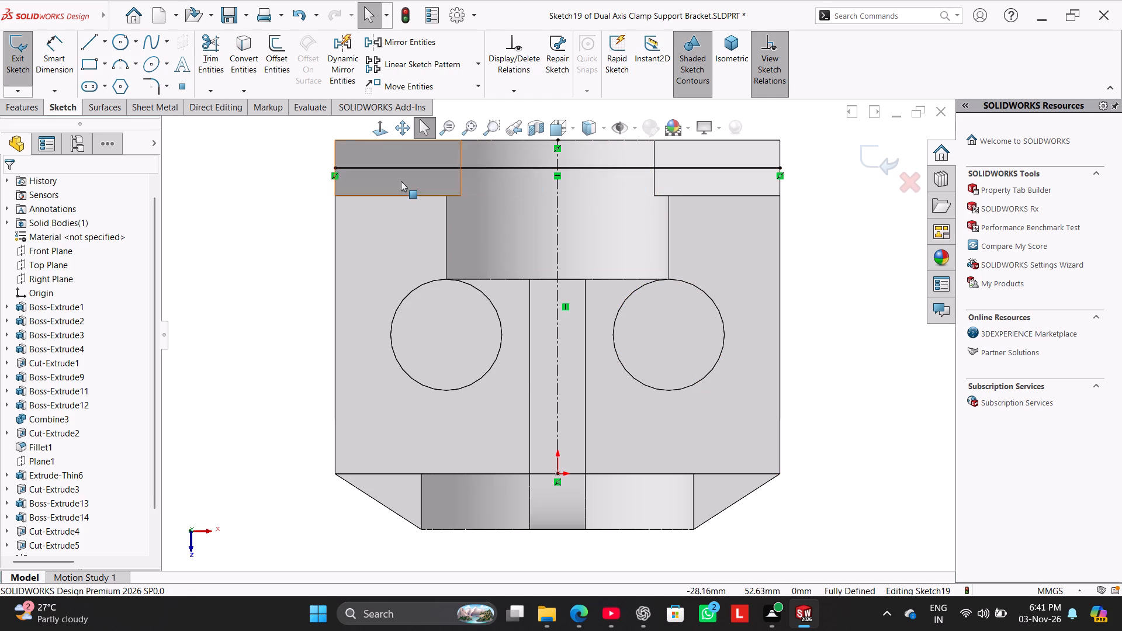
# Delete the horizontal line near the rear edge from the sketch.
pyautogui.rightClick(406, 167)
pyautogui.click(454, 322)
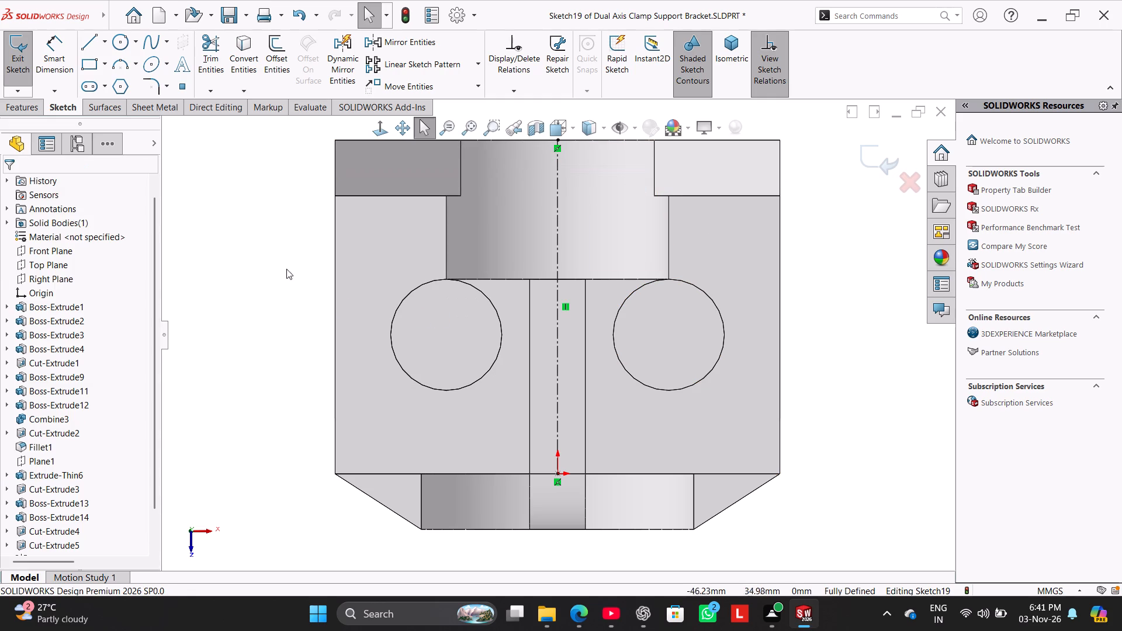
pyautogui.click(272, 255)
# Check the distance from the upper cylinder's rear edge to the right-hand 20 mm hole with a trial dimension.
pyautogui.click(58, 54)
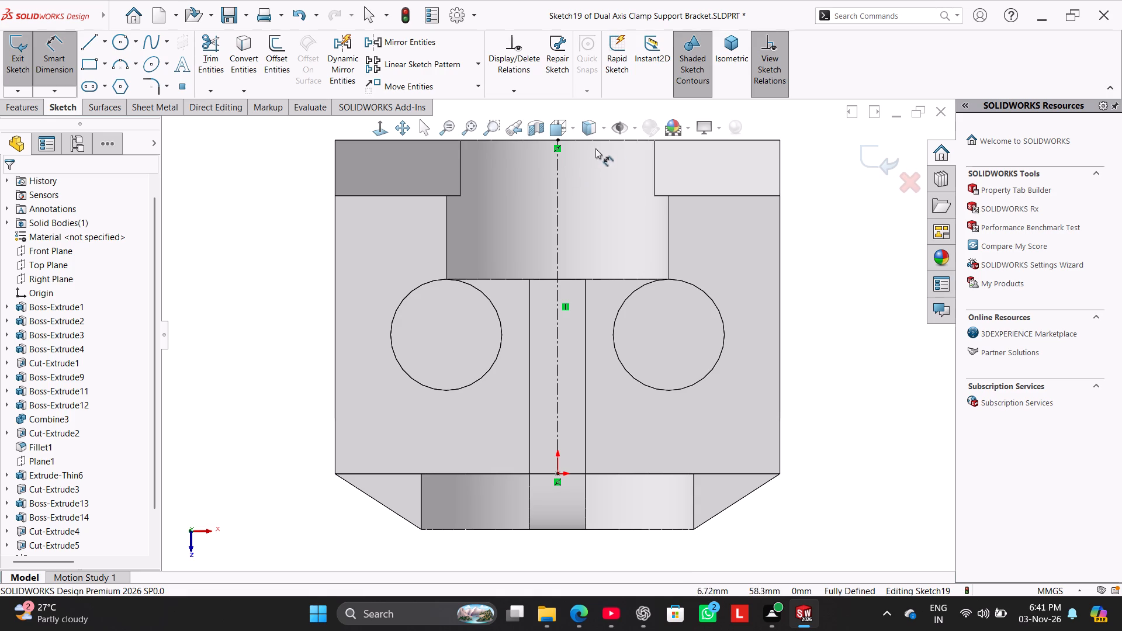
pyautogui.moveTo(616, 141); pyautogui.dragTo(616, 147)
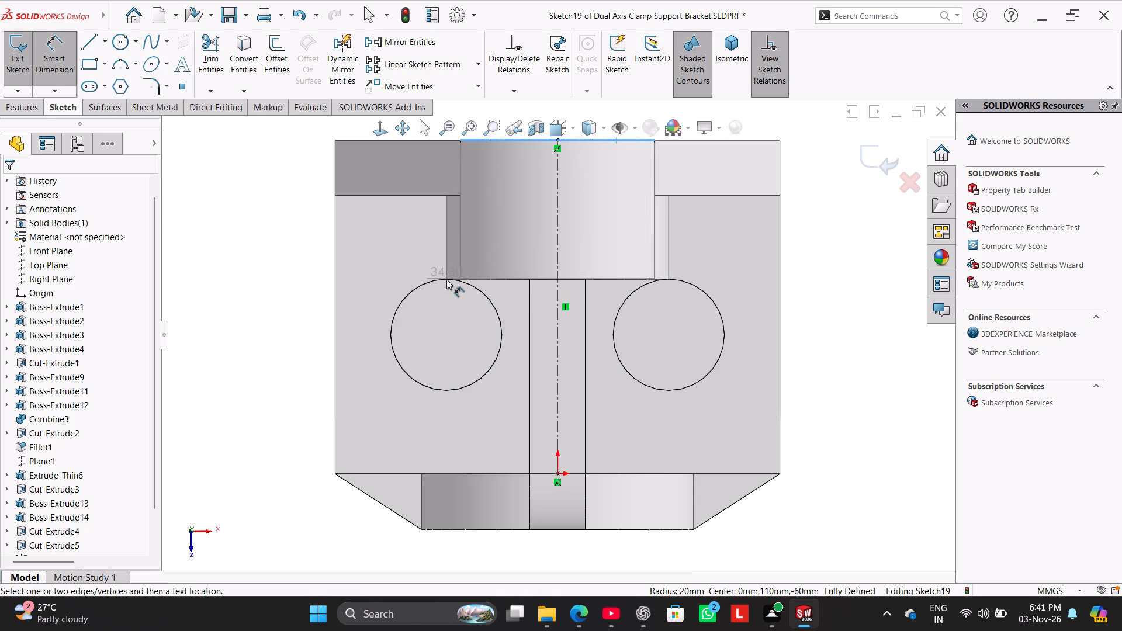
pyautogui.click(673, 278)
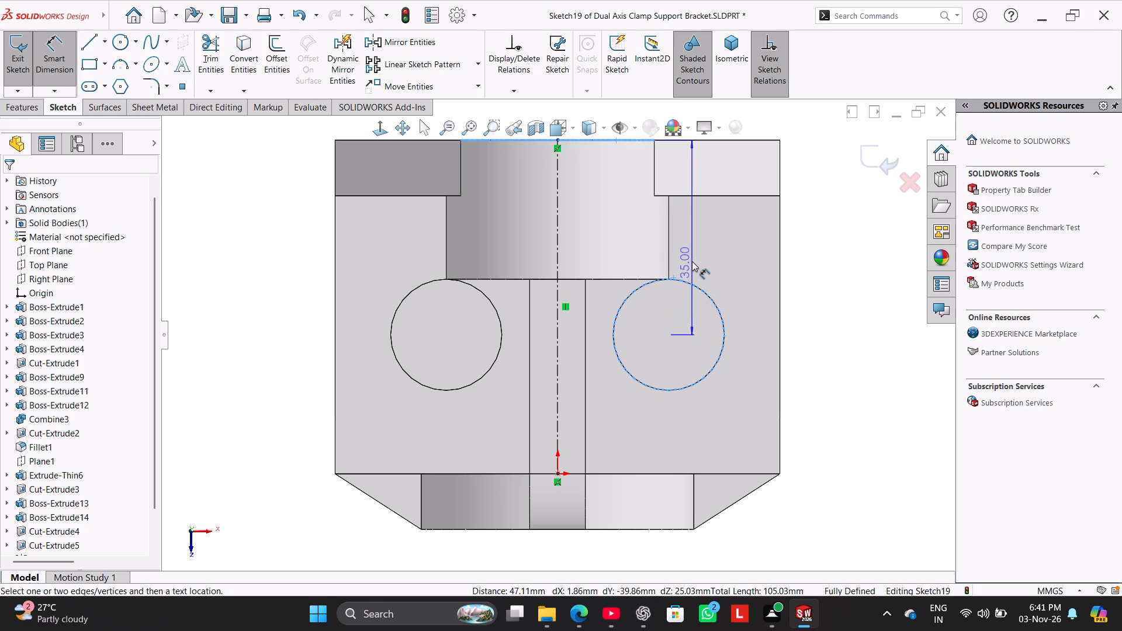
pyautogui.rightClick(263, 271)
pyautogui.click(70, 72)
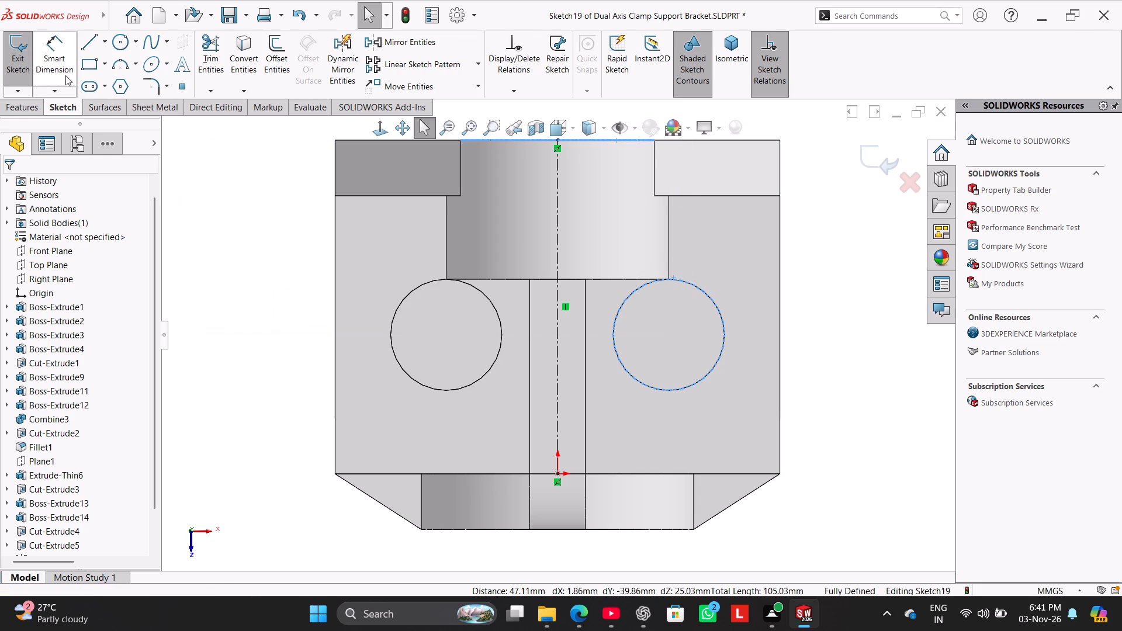
# Check the distance between the right-hand rear edge and the frontmost edge of the part with a trial dimension.
pyautogui.click(57, 61)
pyautogui.click(769, 141)
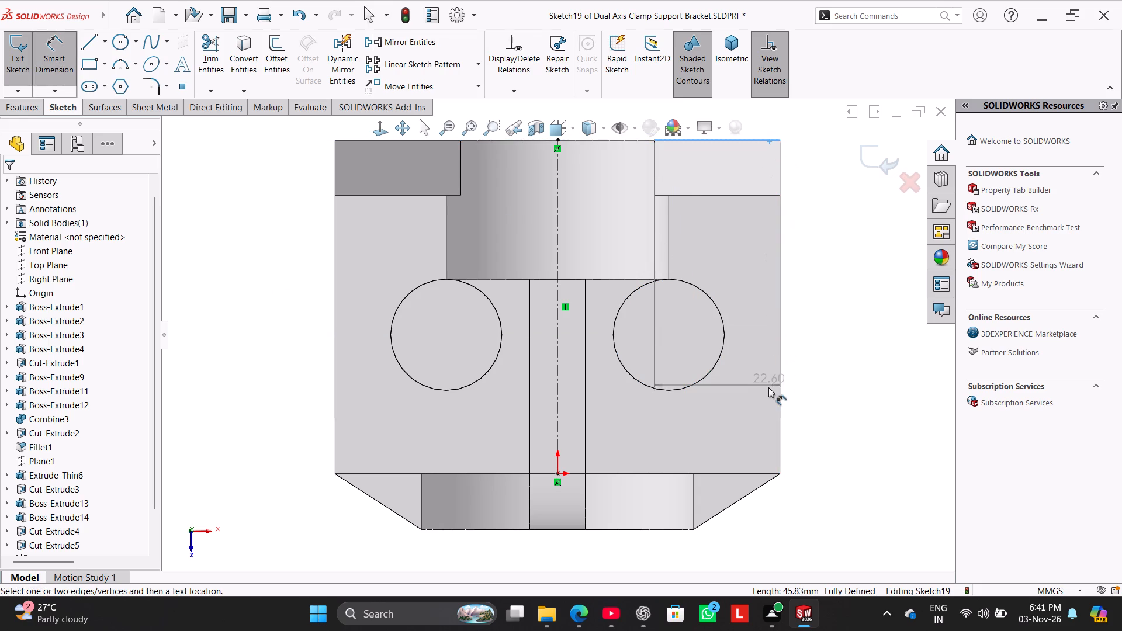
pyautogui.write('rr')
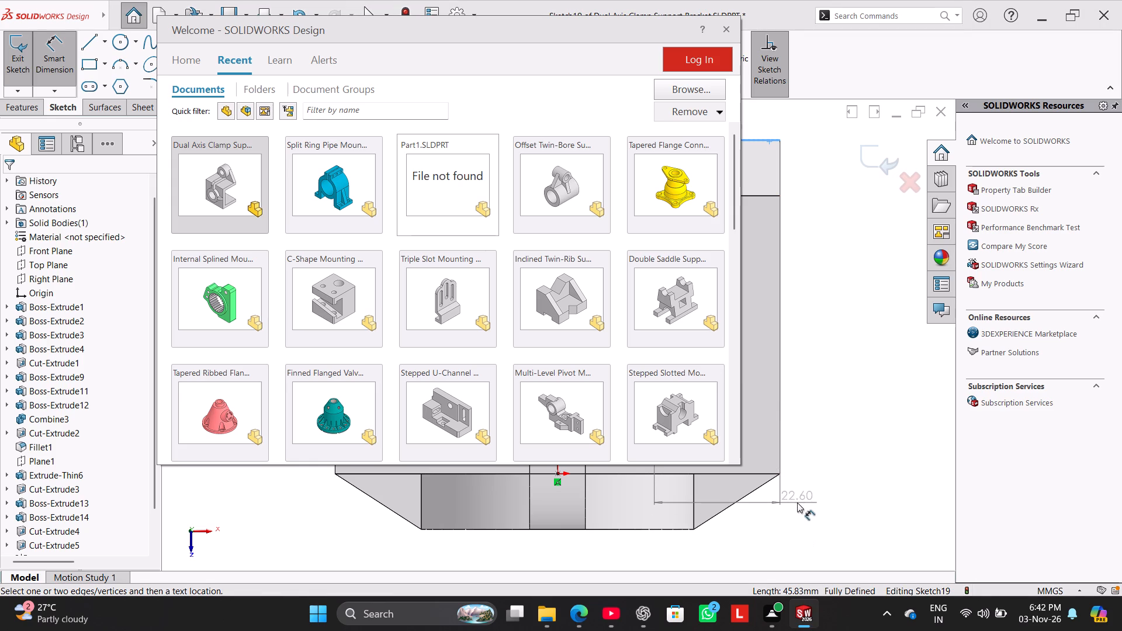
pyautogui.click(830, 432)
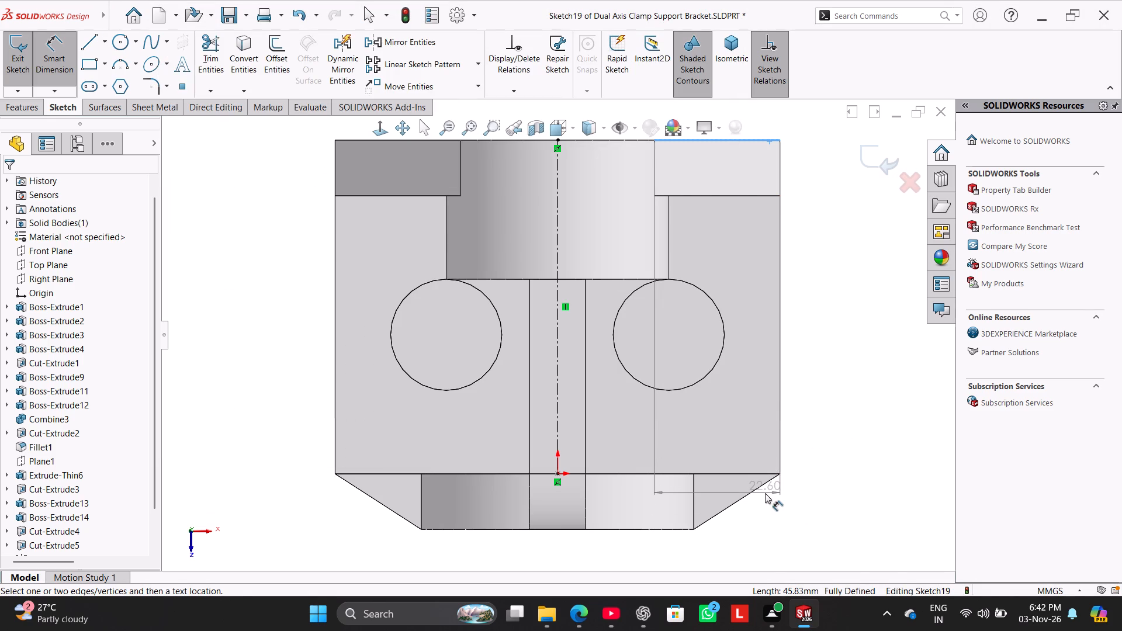
pyautogui.click(674, 529)
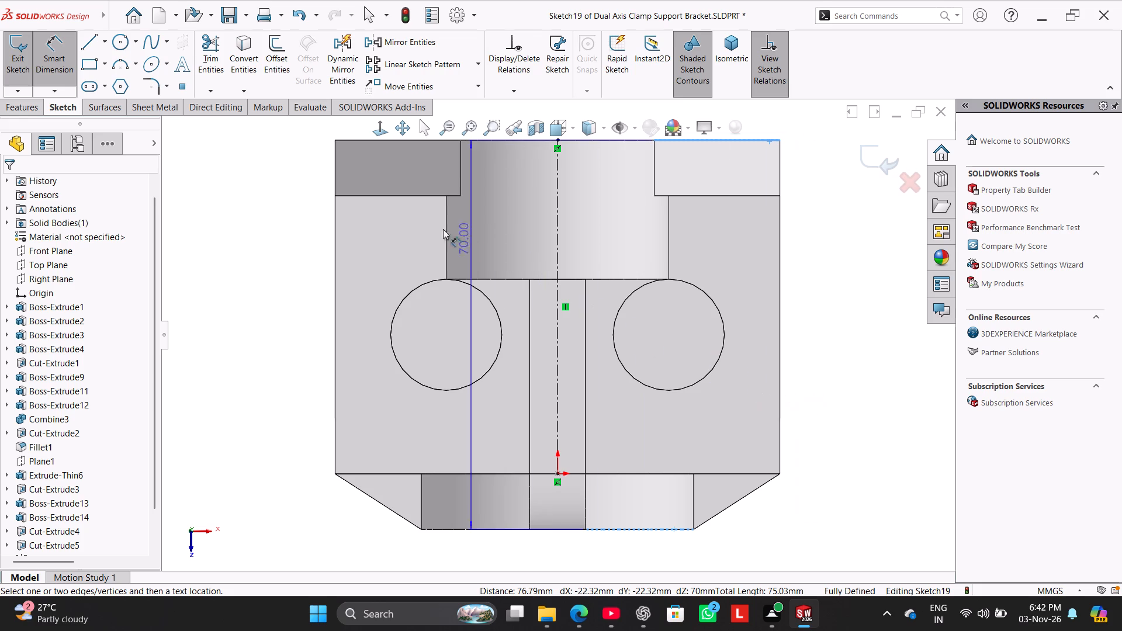
pyautogui.click(53, 56)
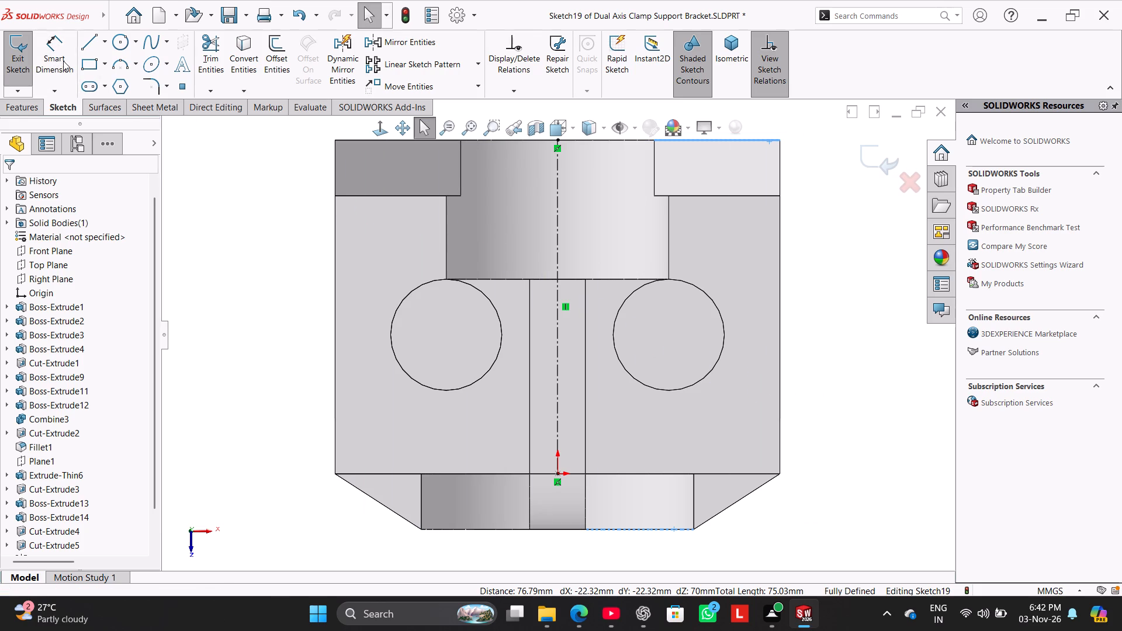
# Check the distance from the right-hand 20 mm hole to the short vertical edge behind it with a trial dimension.
pyautogui.click(63, 61)
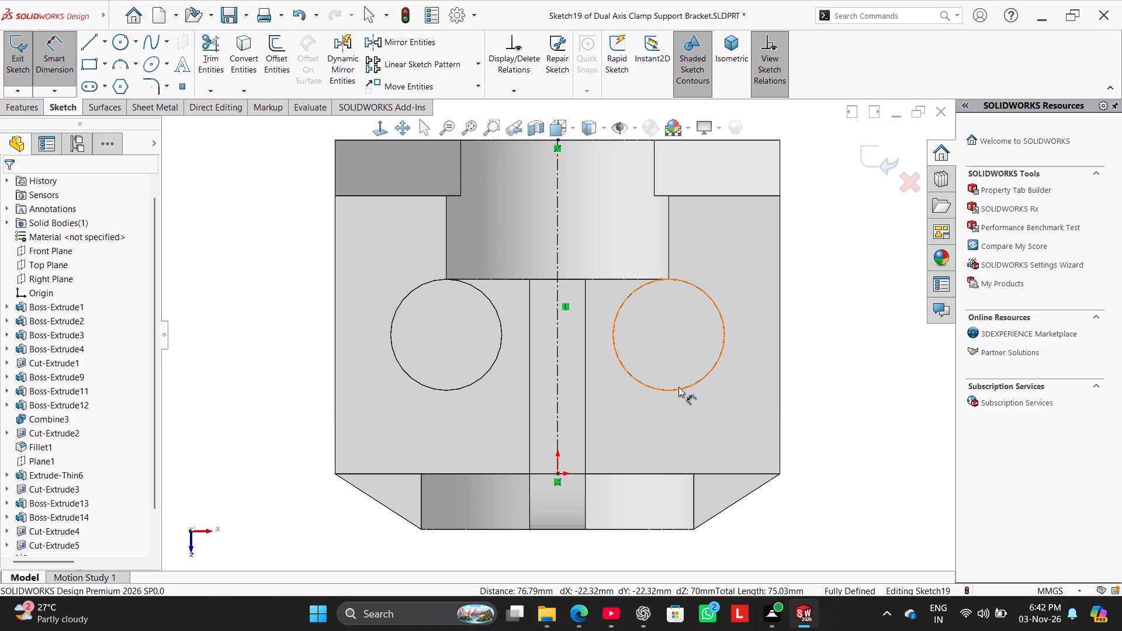
pyautogui.click(708, 293)
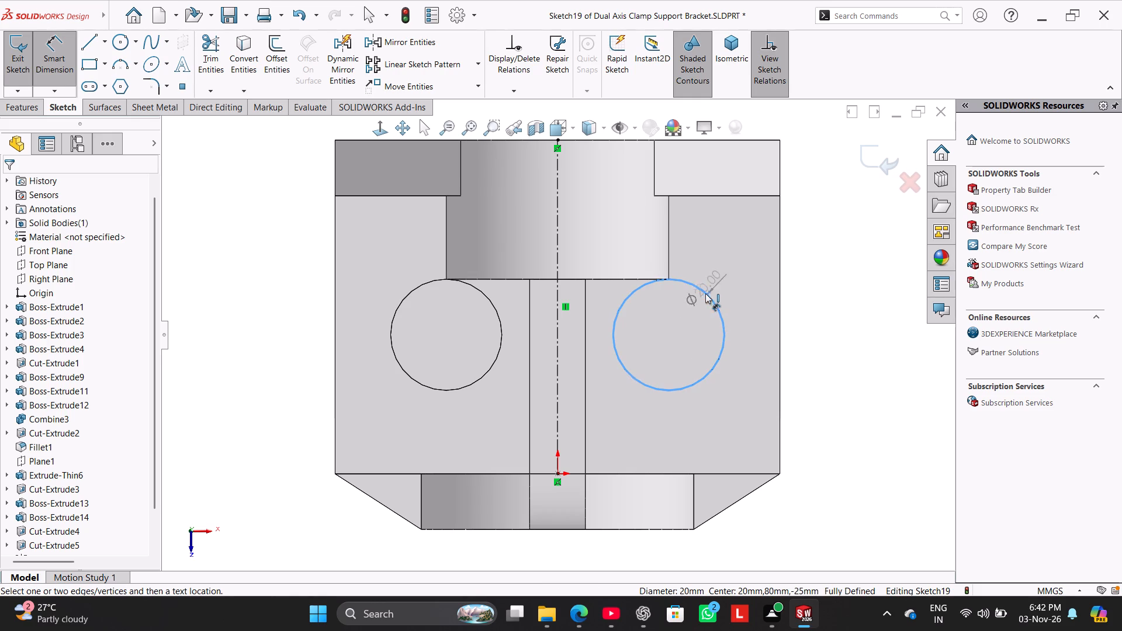
pyautogui.click(654, 169)
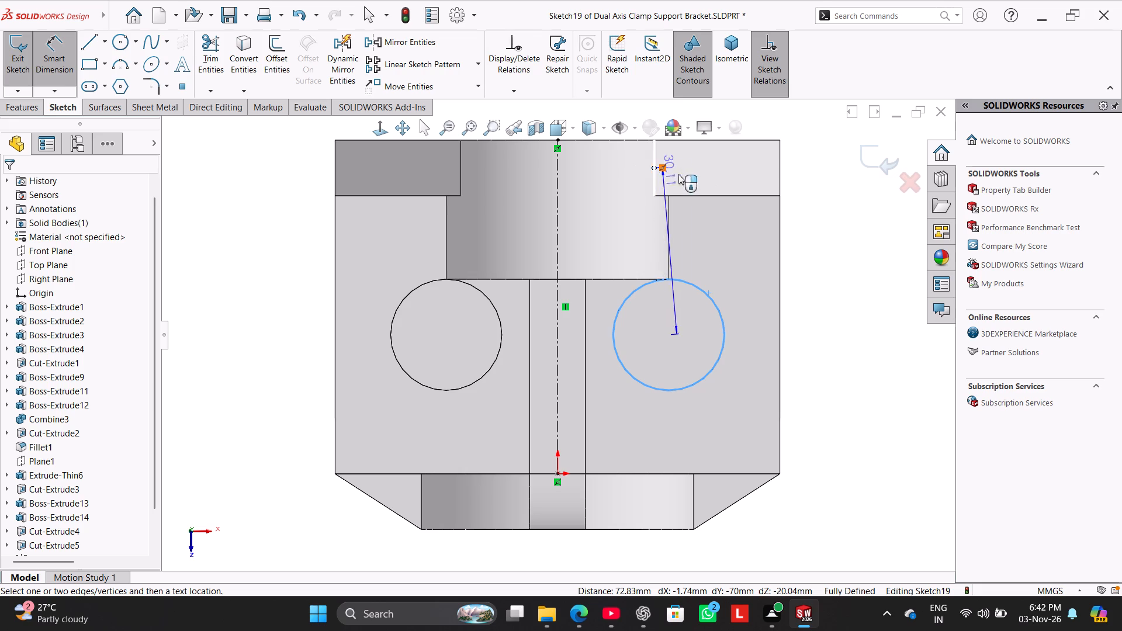
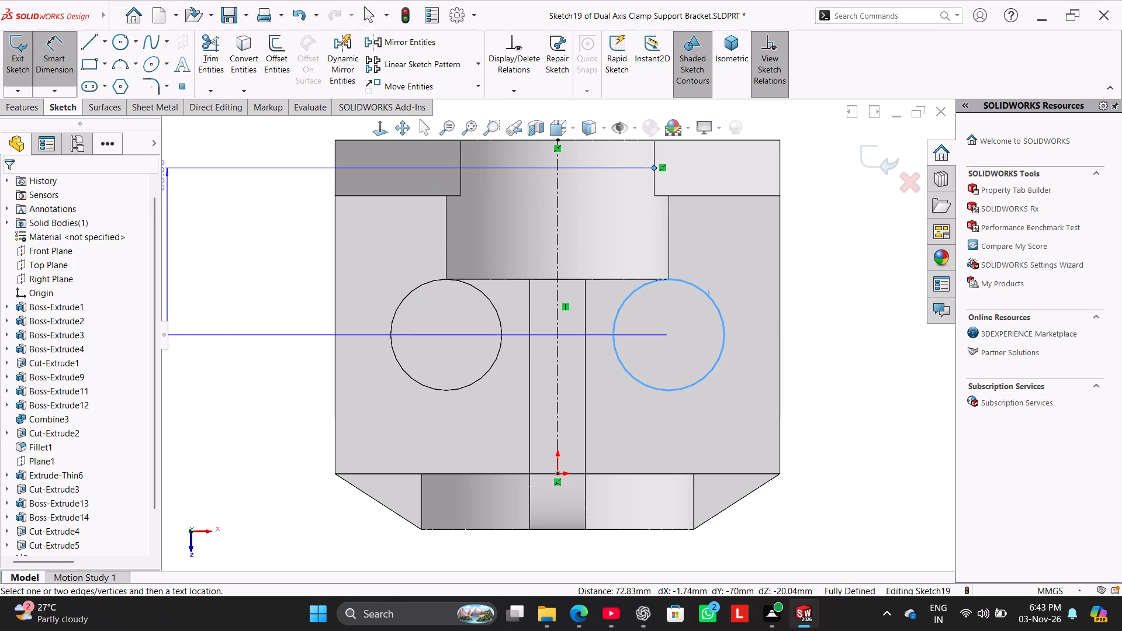
# Check the distance from the right-hand 20 mm hole to the top plate's front edge with a trial dimension.
pyautogui.click(41, 62)
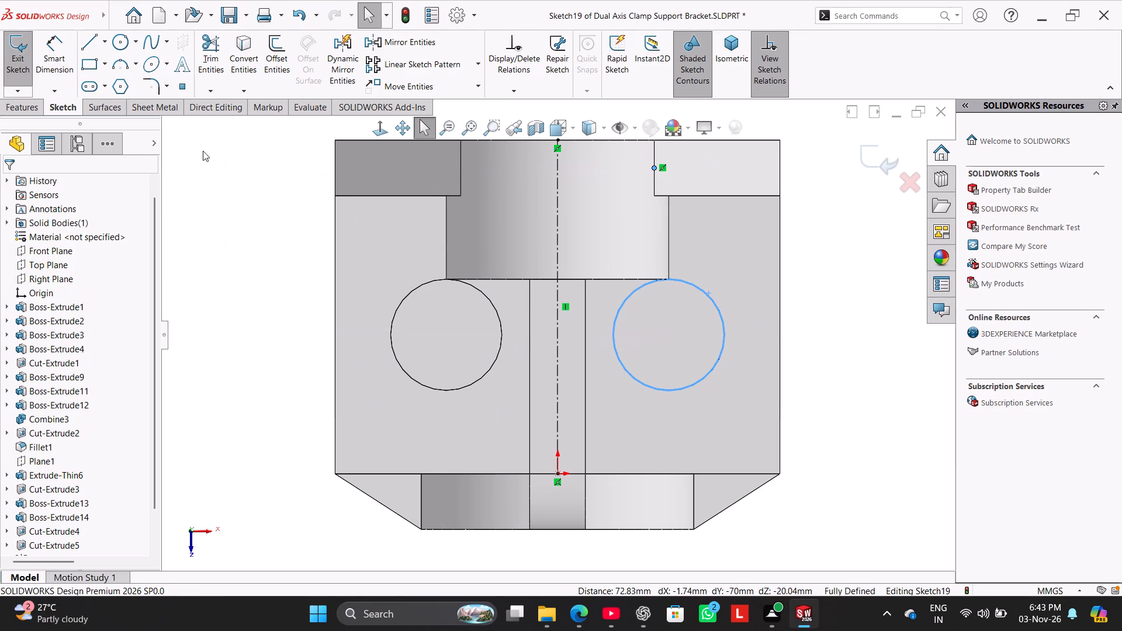
pyautogui.click(276, 208)
pyautogui.click(64, 48)
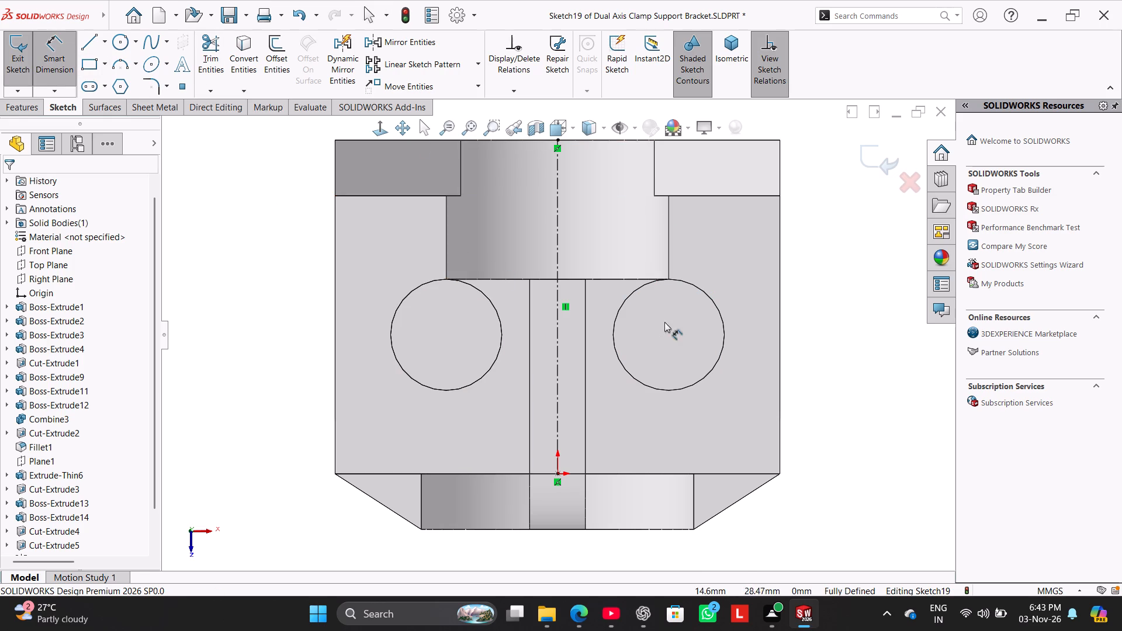
pyautogui.click(688, 389)
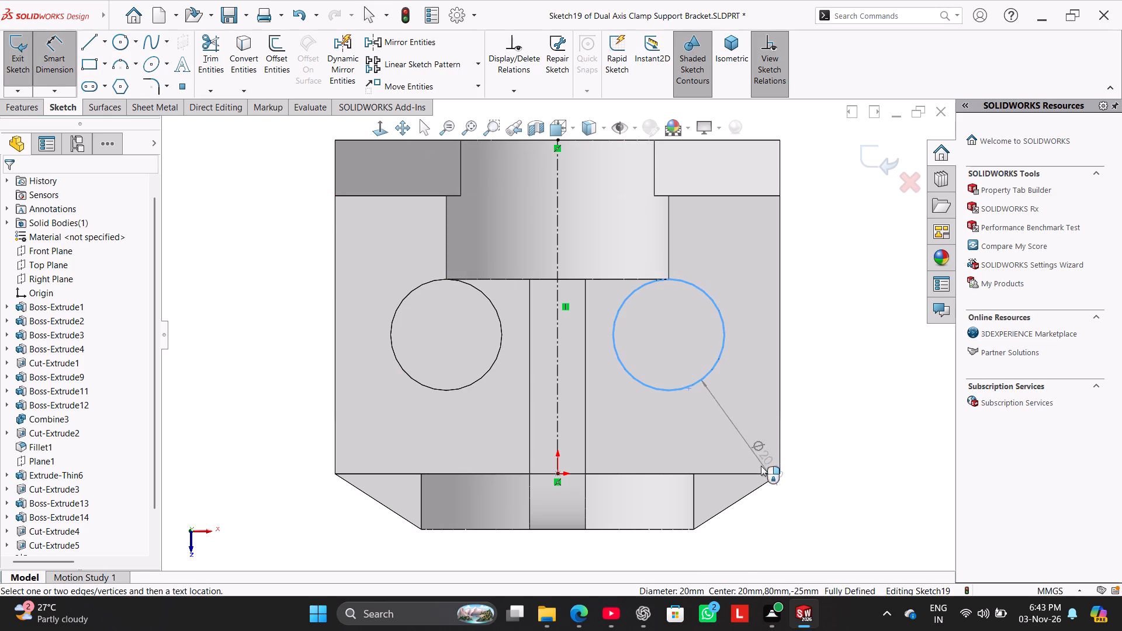
pyautogui.click(735, 471)
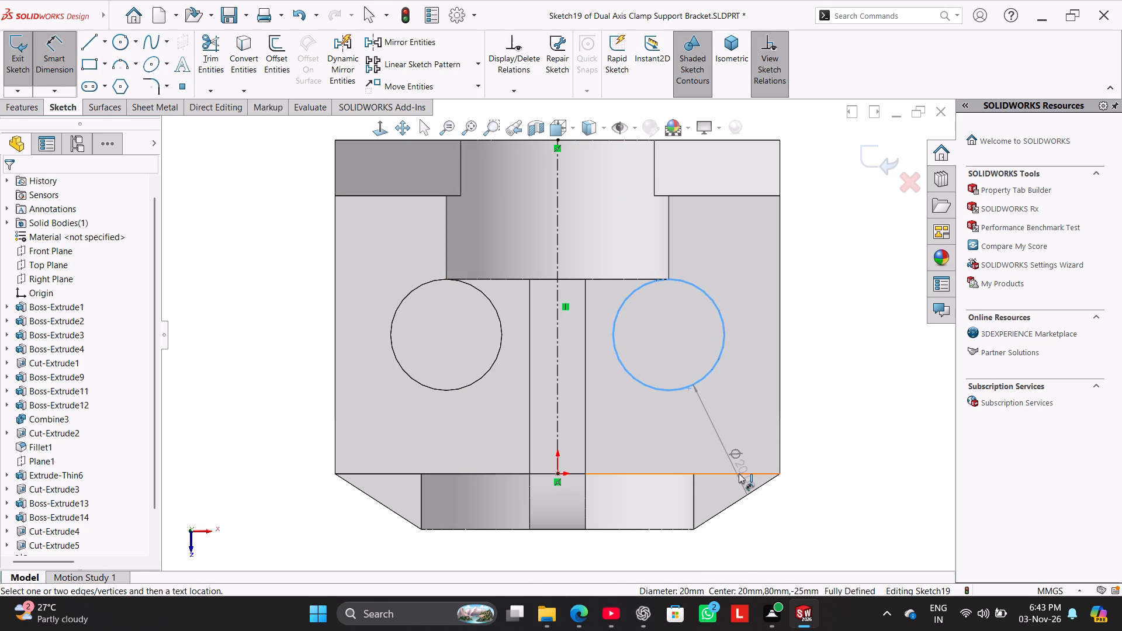
pyautogui.click(739, 473)
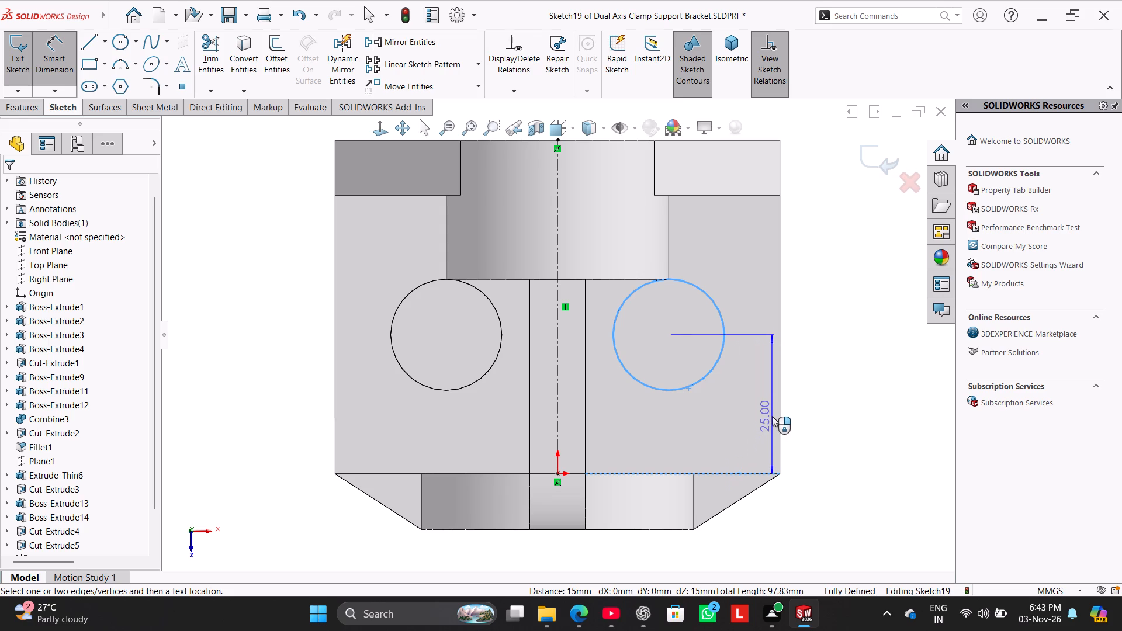
pyautogui.click(53, 47)
pyautogui.click(259, 247)
# Exit the lower-flange sketch and show the bracket in isometric view.
pyautogui.moveTo(272, 352); pyautogui.dragTo(323, 293, button='right')
pyautogui.moveTo(271, 335); pyautogui.dragTo(298, 298, button='right')
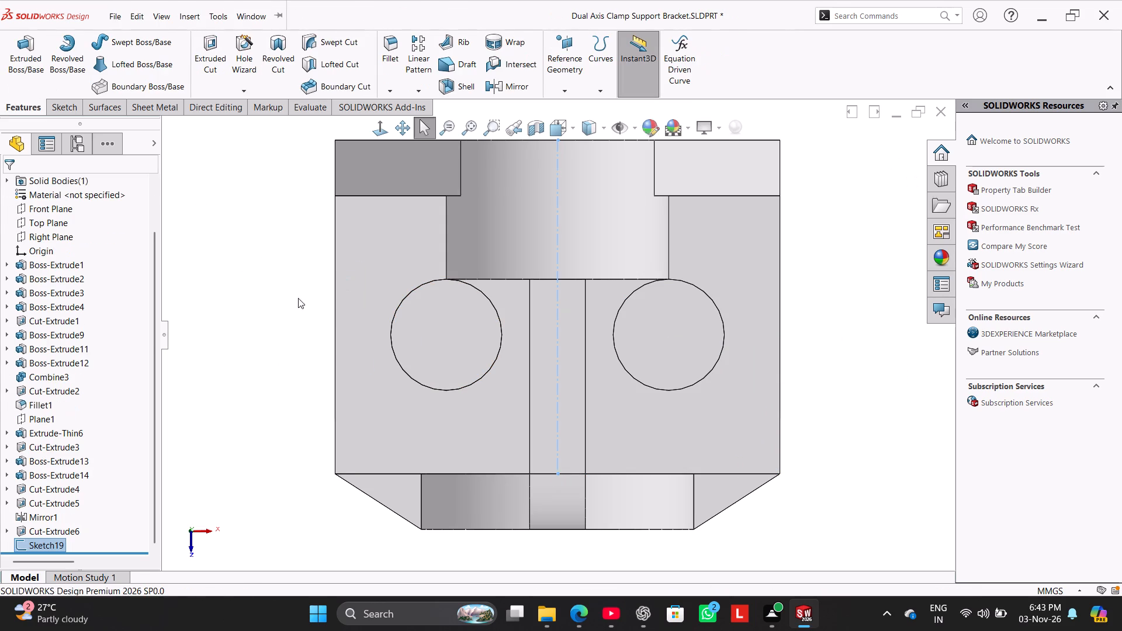
pyautogui.moveTo(298, 298); pyautogui.dragTo(306, 292, button='right')
pyautogui.click(247, 300)
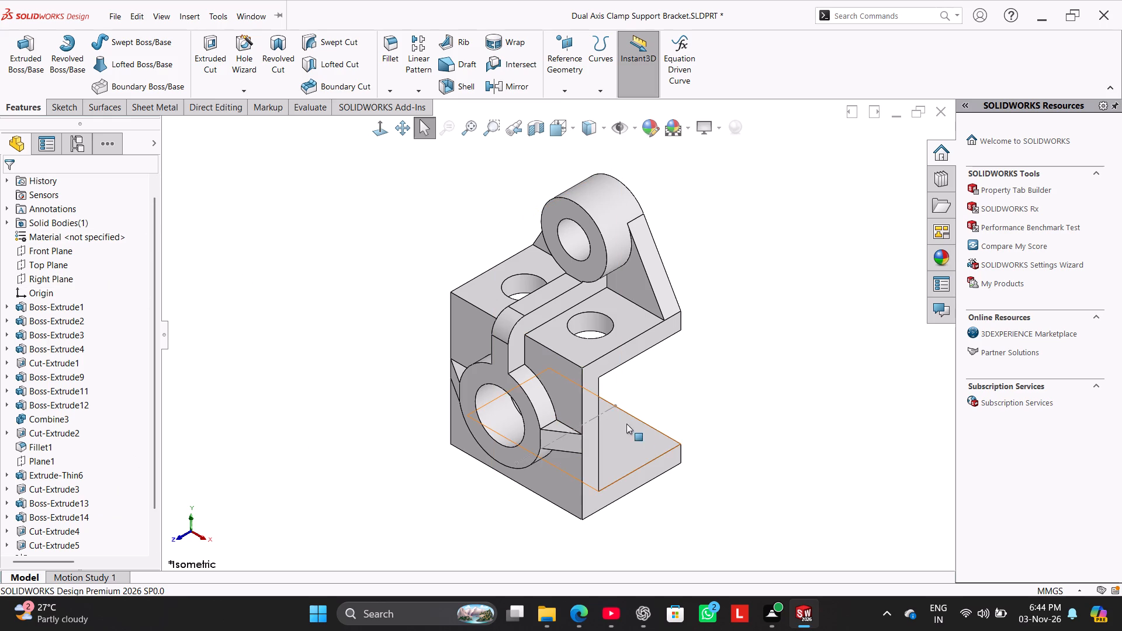
pyautogui.click(639, 432)
pyautogui.click(289, 359)
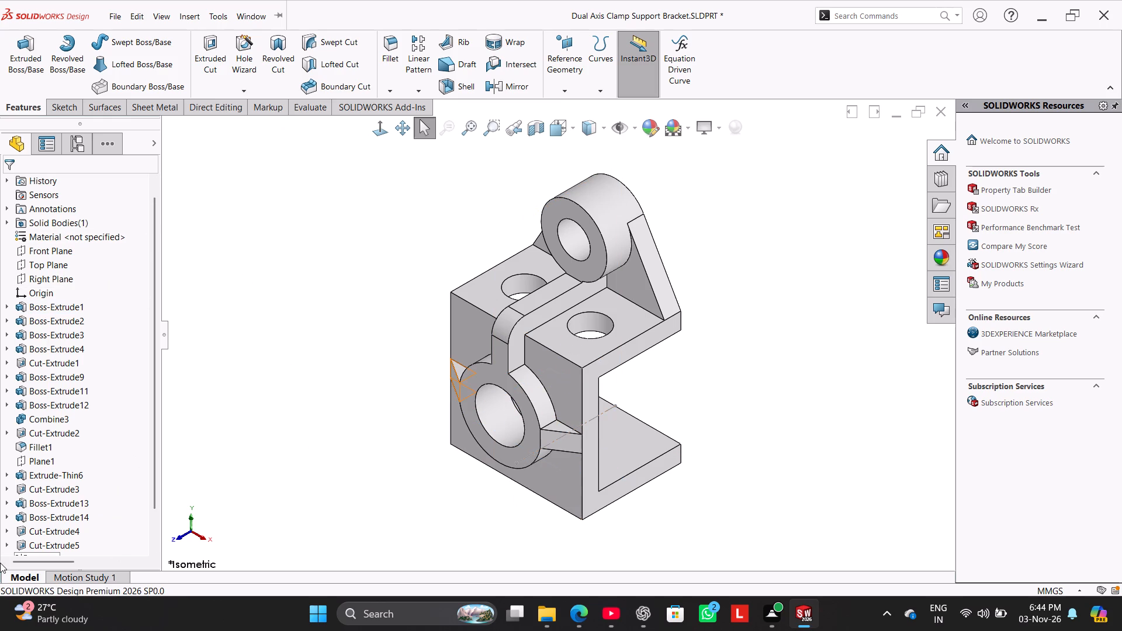
# Open the sketch of the two 20 mm top-plate holes (Cut-Extrude6) for editing.
pyautogui.moveTo(153, 471); pyautogui.dragTo(140, 543)
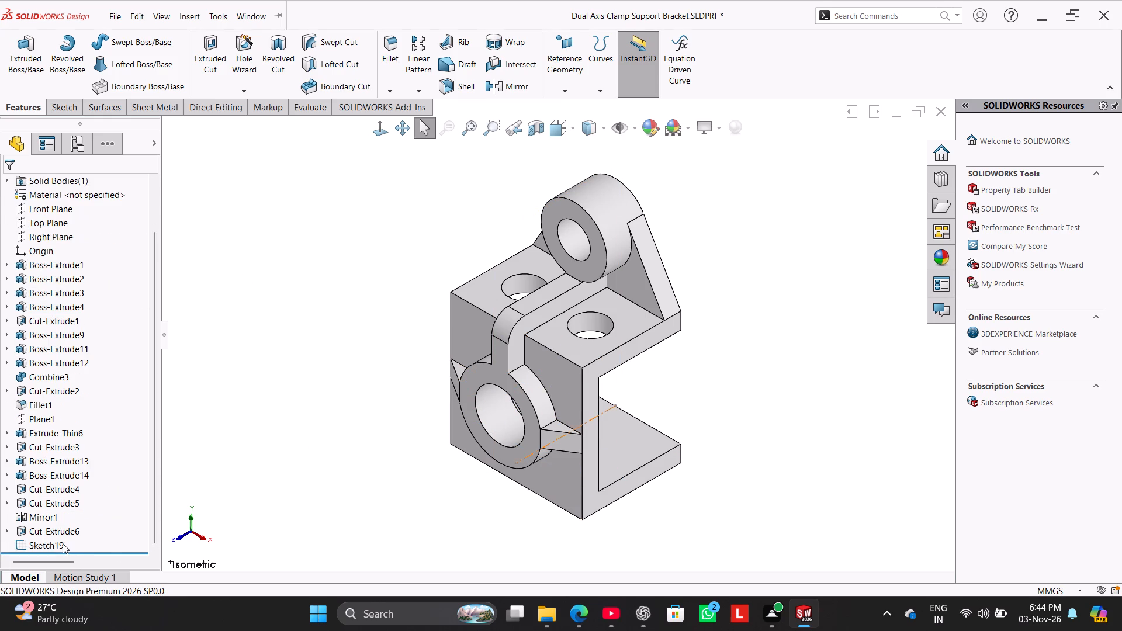
pyautogui.rightClick(70, 533)
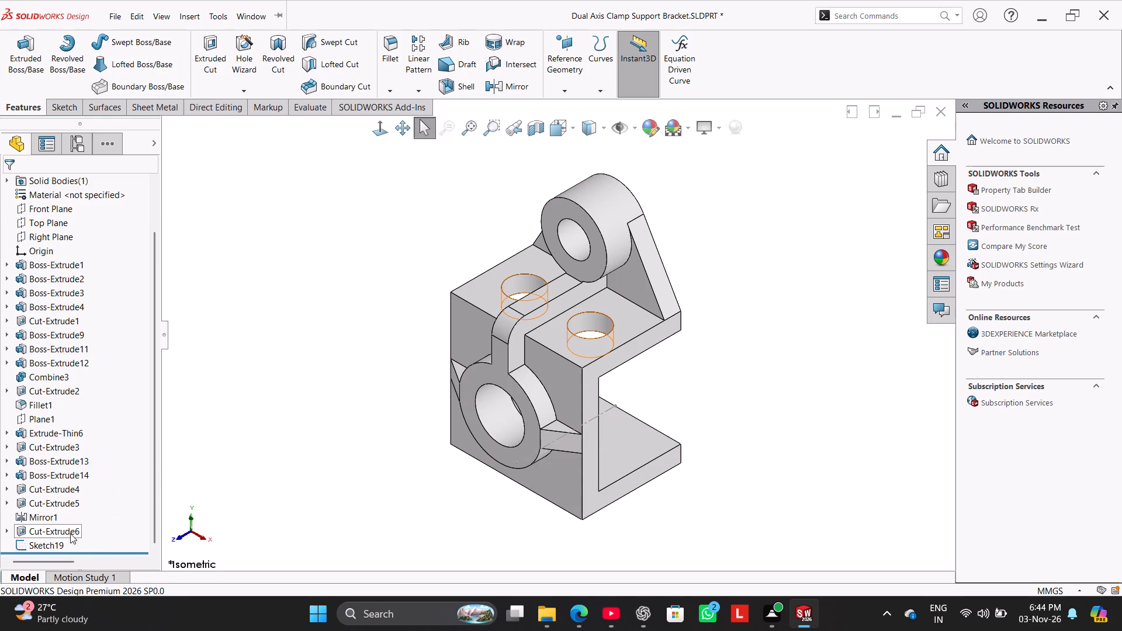
pyautogui.click(98, 339)
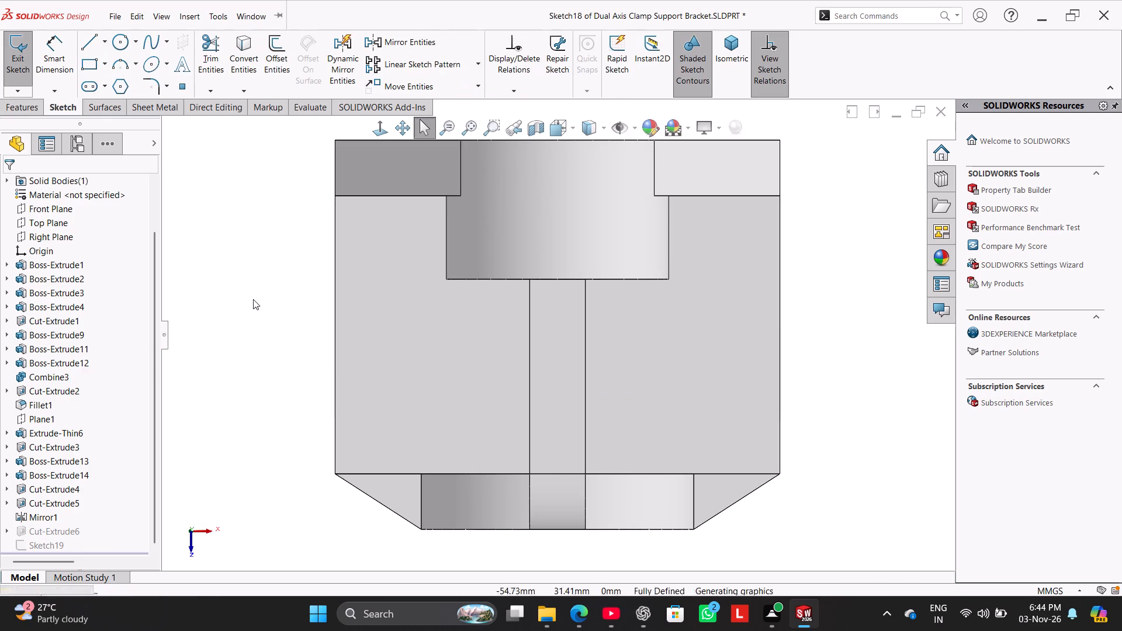
pyautogui.click(253, 299)
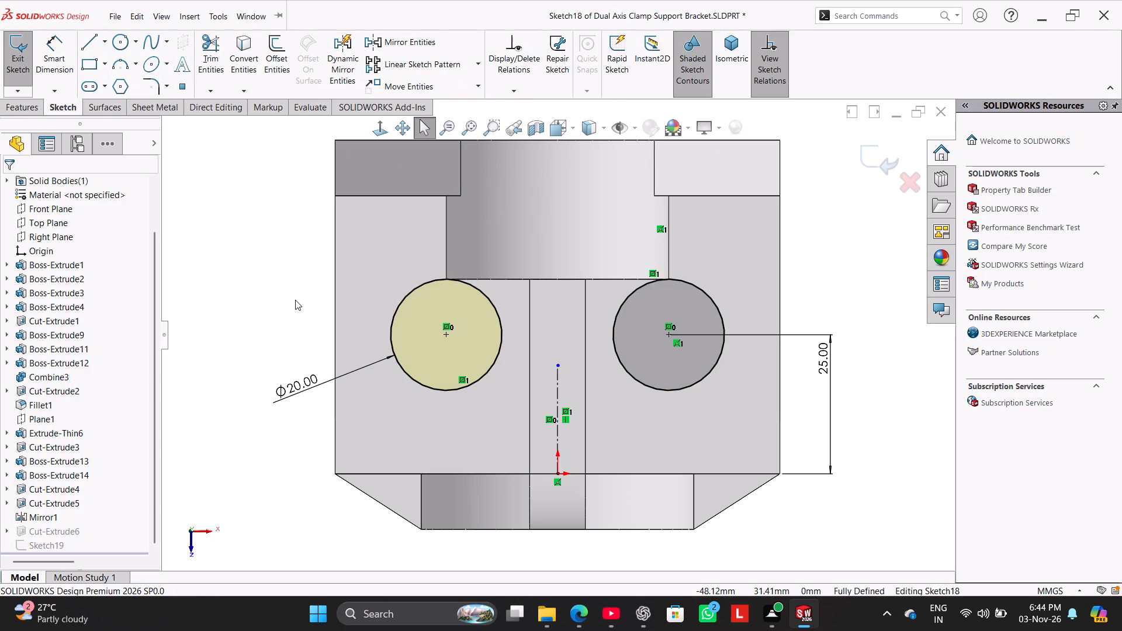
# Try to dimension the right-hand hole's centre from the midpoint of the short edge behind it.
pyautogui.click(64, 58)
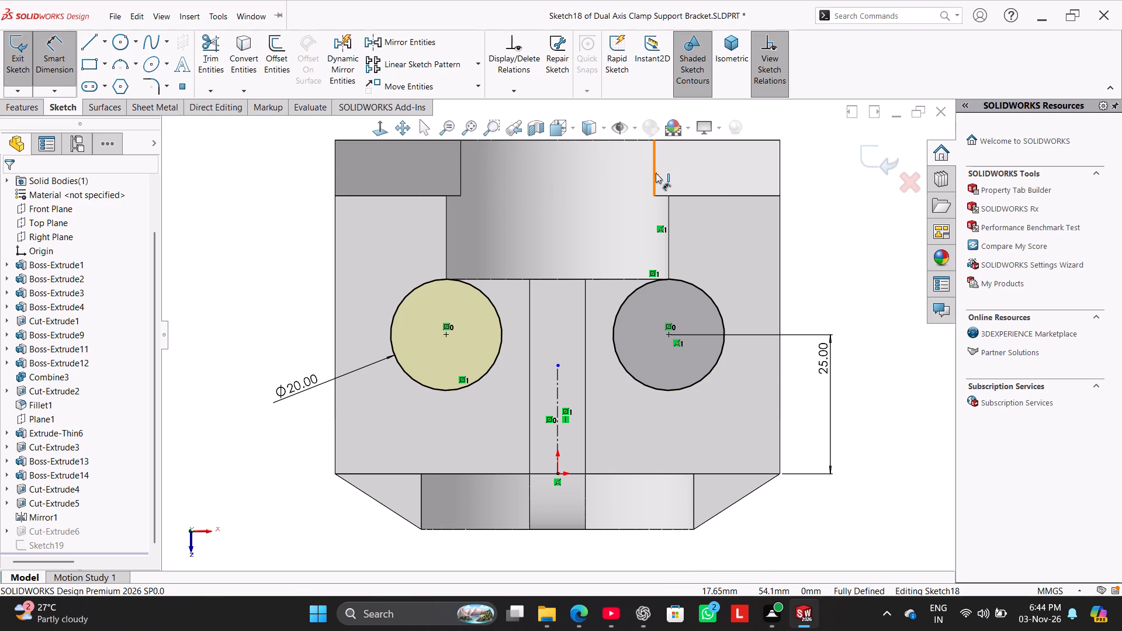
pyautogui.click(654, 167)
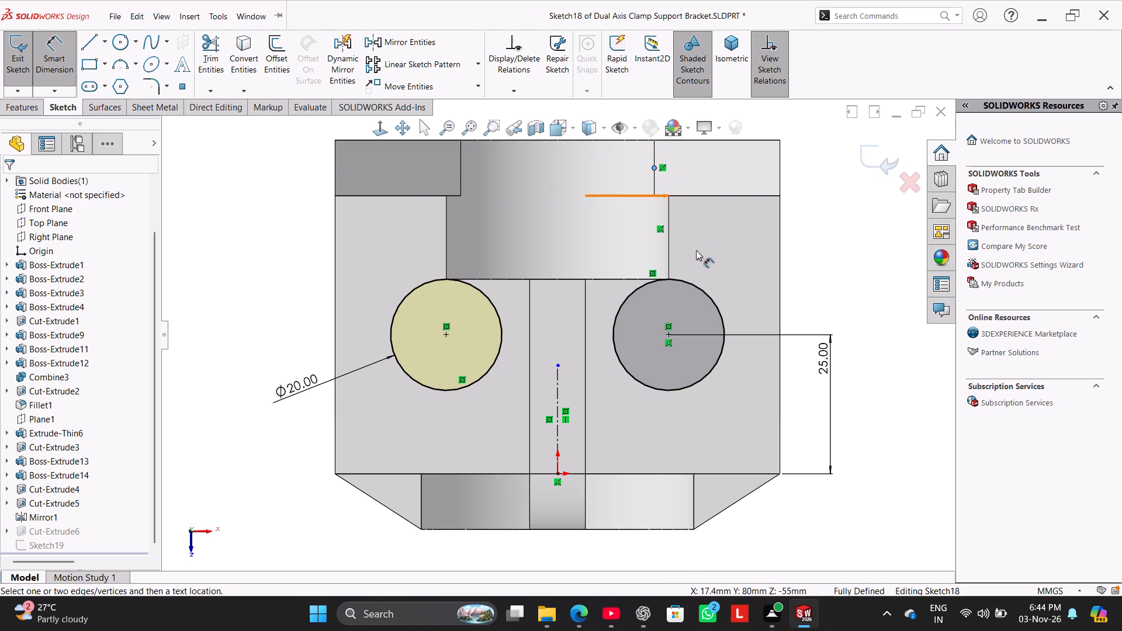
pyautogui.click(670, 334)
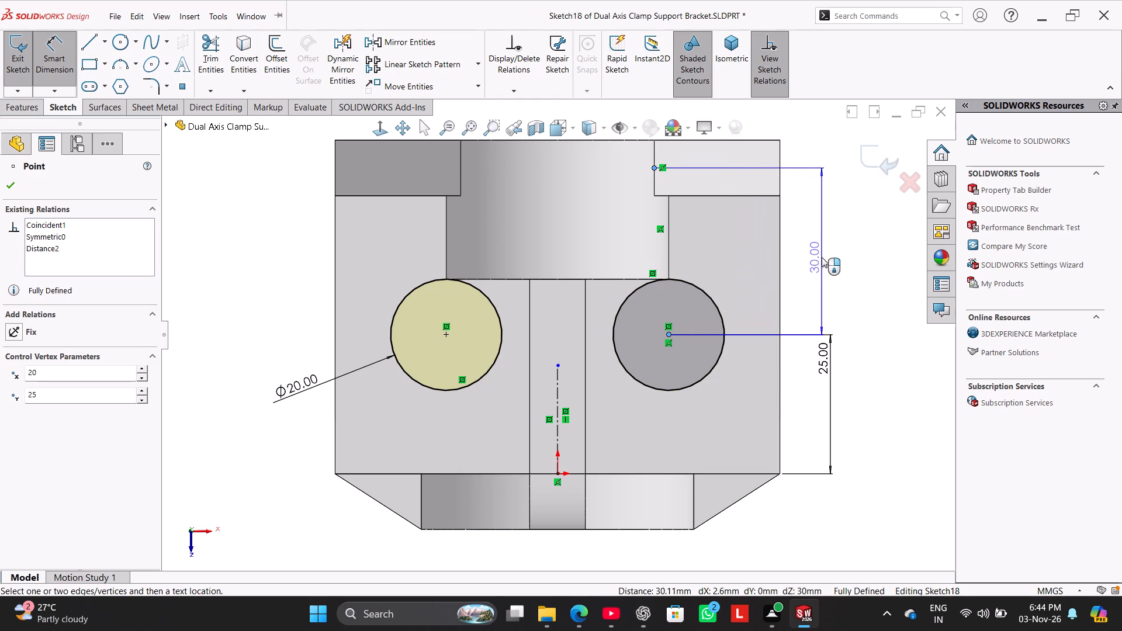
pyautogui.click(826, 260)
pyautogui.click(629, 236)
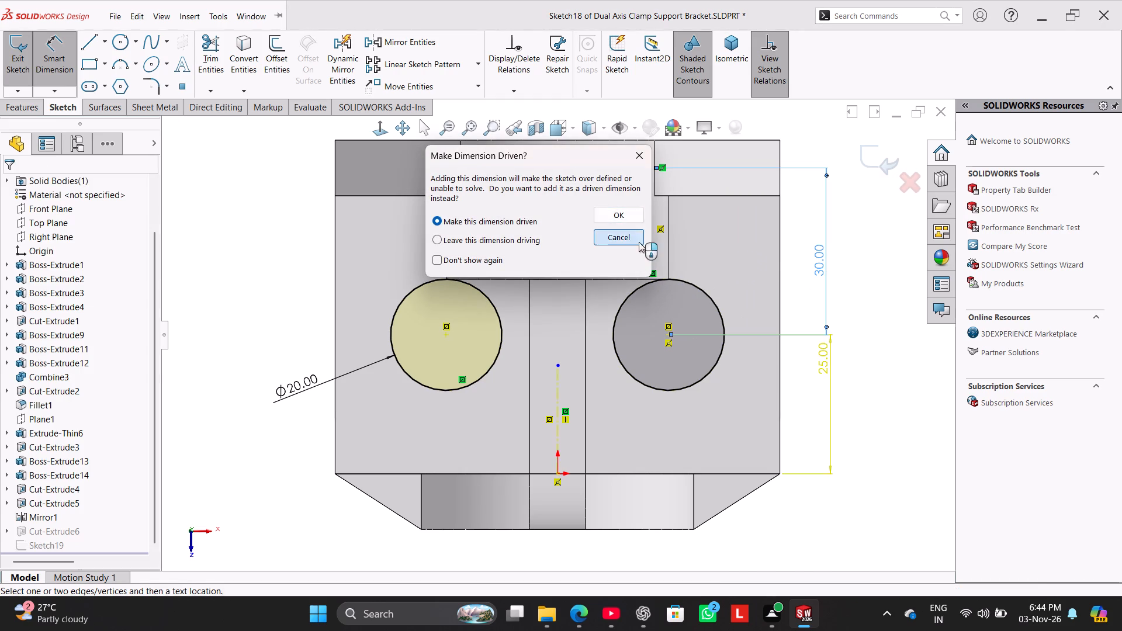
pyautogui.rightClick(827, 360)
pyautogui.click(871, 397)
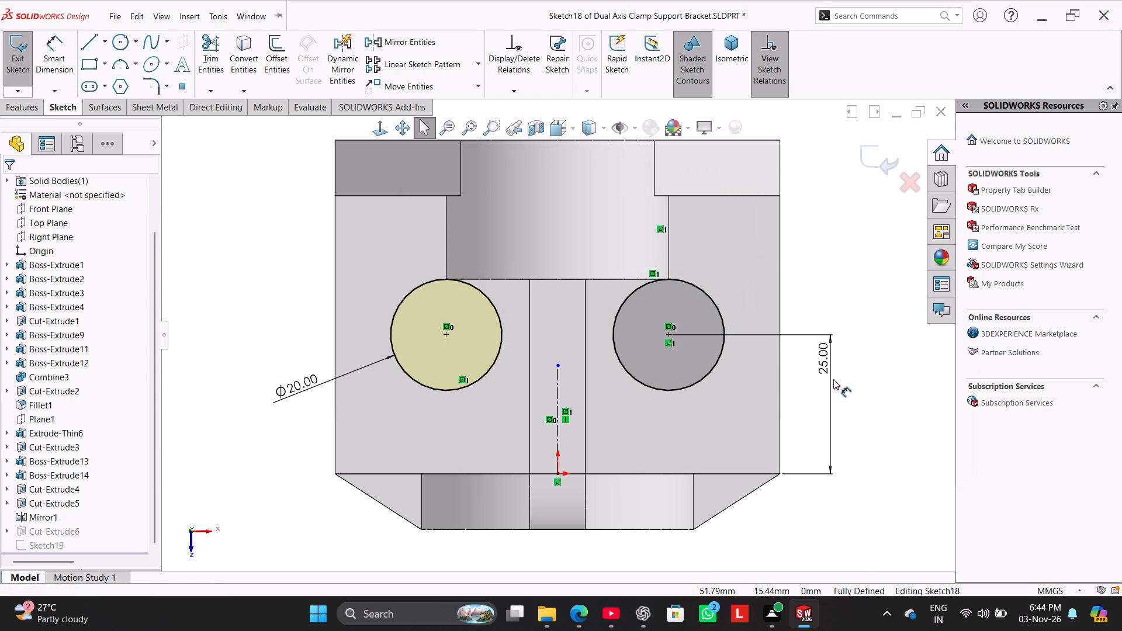
# Delete the dimension locating the right-hand hole from the top plate's front edge.
pyautogui.rightClick(822, 362)
pyautogui.click(852, 455)
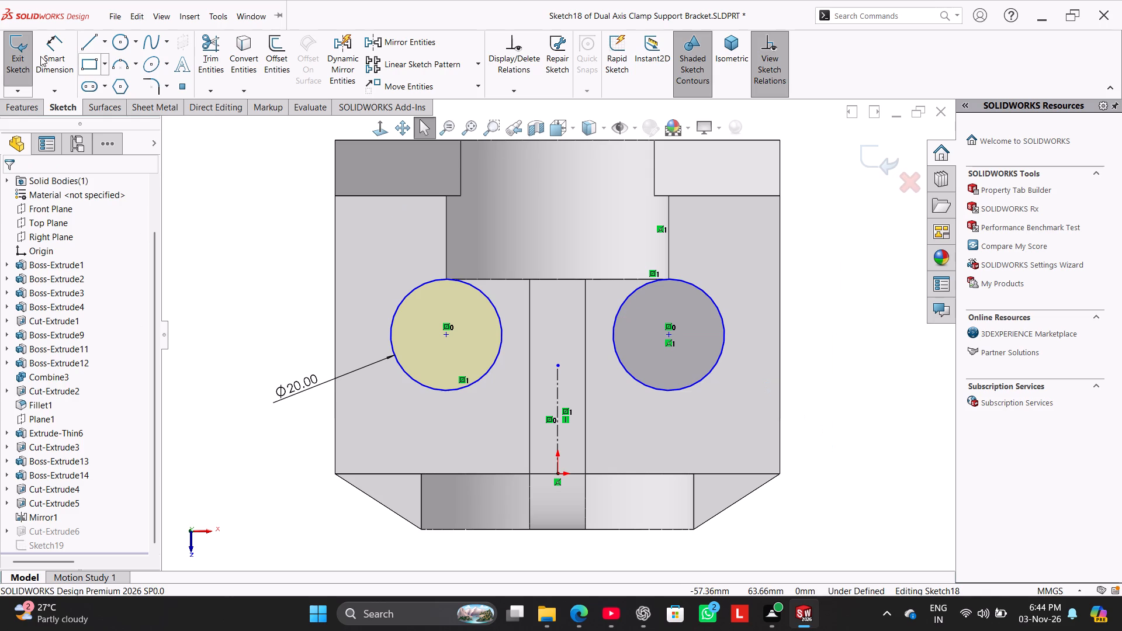
# Dimension the right-hand hole's centre 25 mm from the midpoint of the short edge behind it.
pyautogui.click(40, 54)
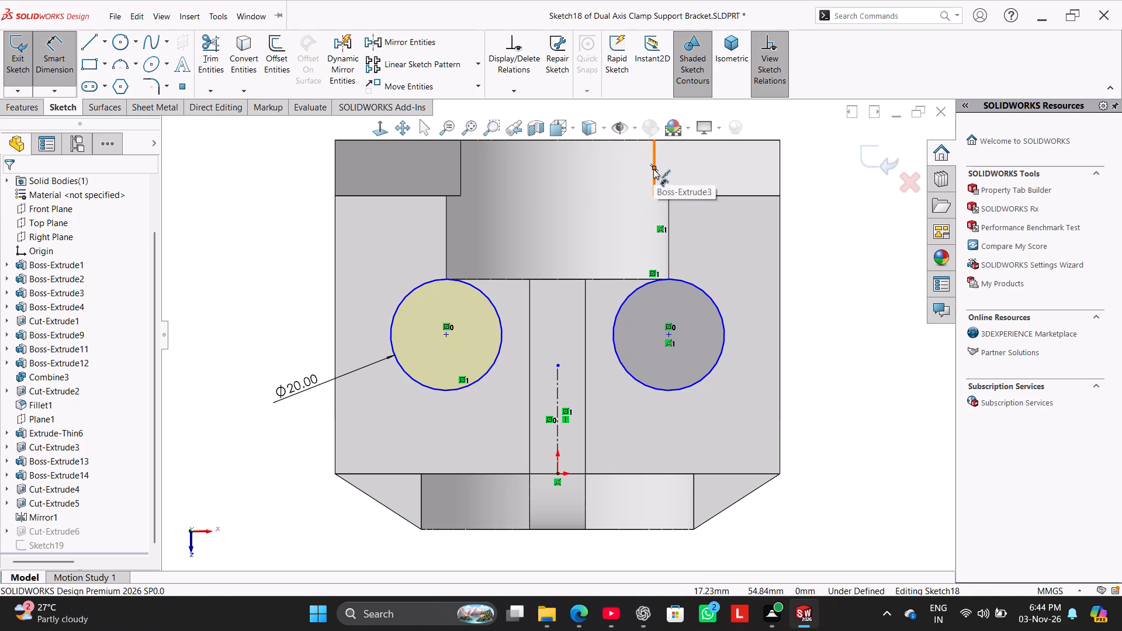
pyautogui.click(653, 169)
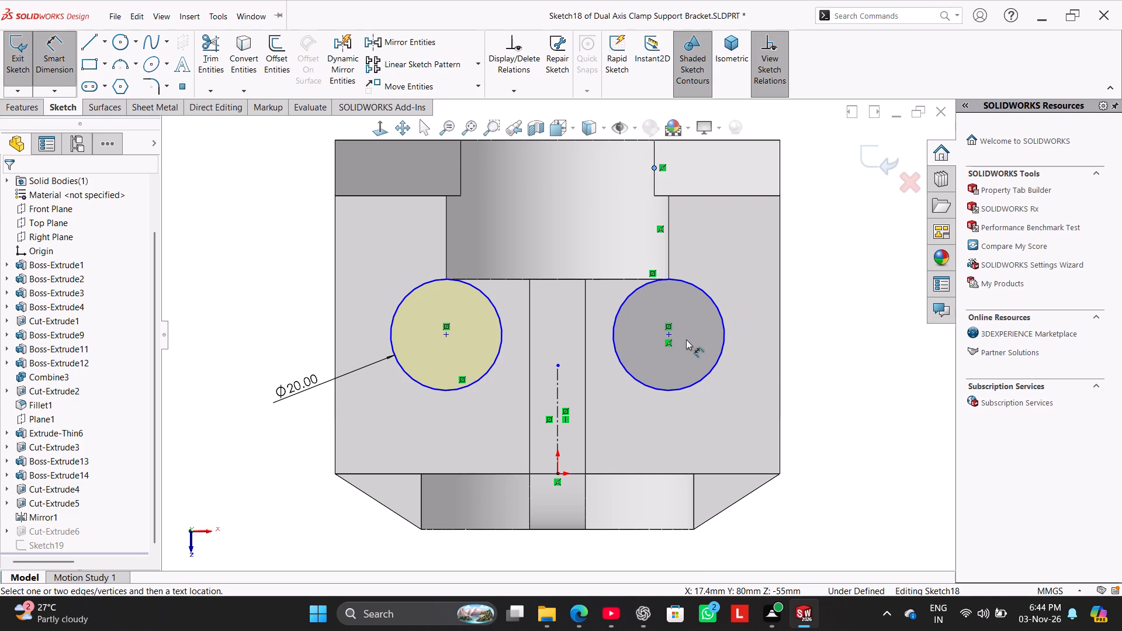
pyautogui.click(666, 333)
pyautogui.click(822, 281)
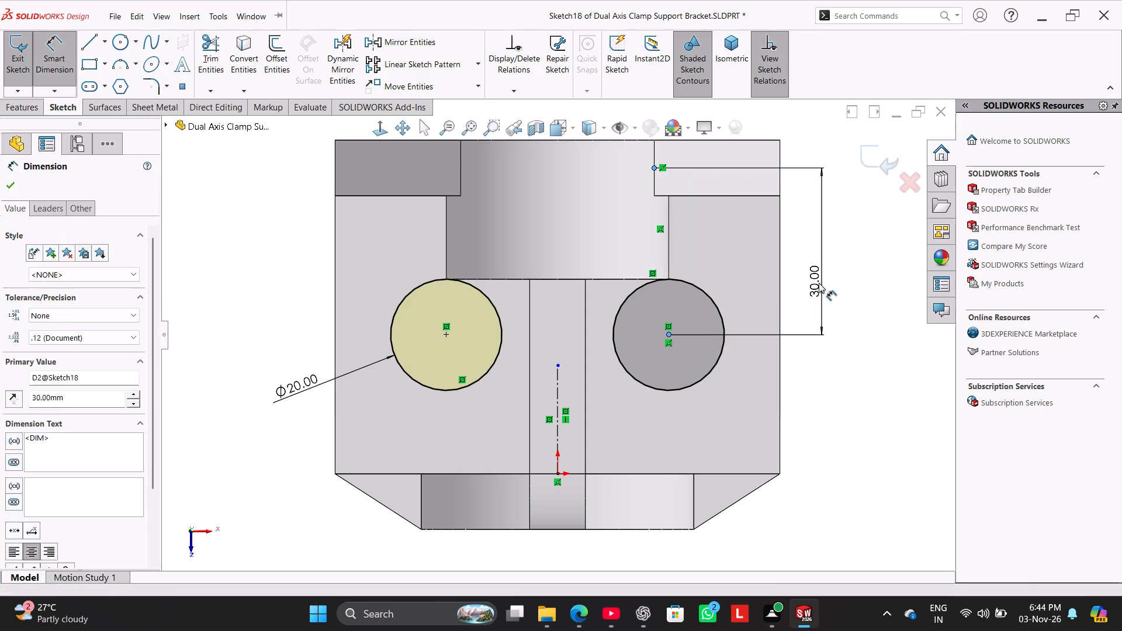
pyautogui.write('25')
pyautogui.press('Return')
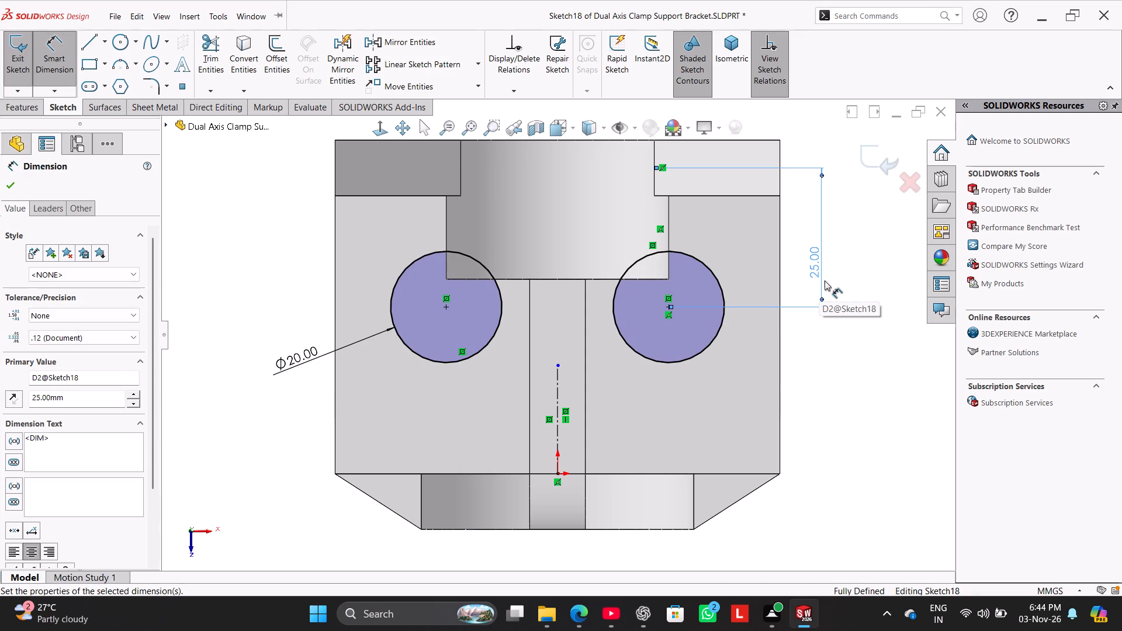
pyautogui.rightClick(854, 352)
pyautogui.click(881, 384)
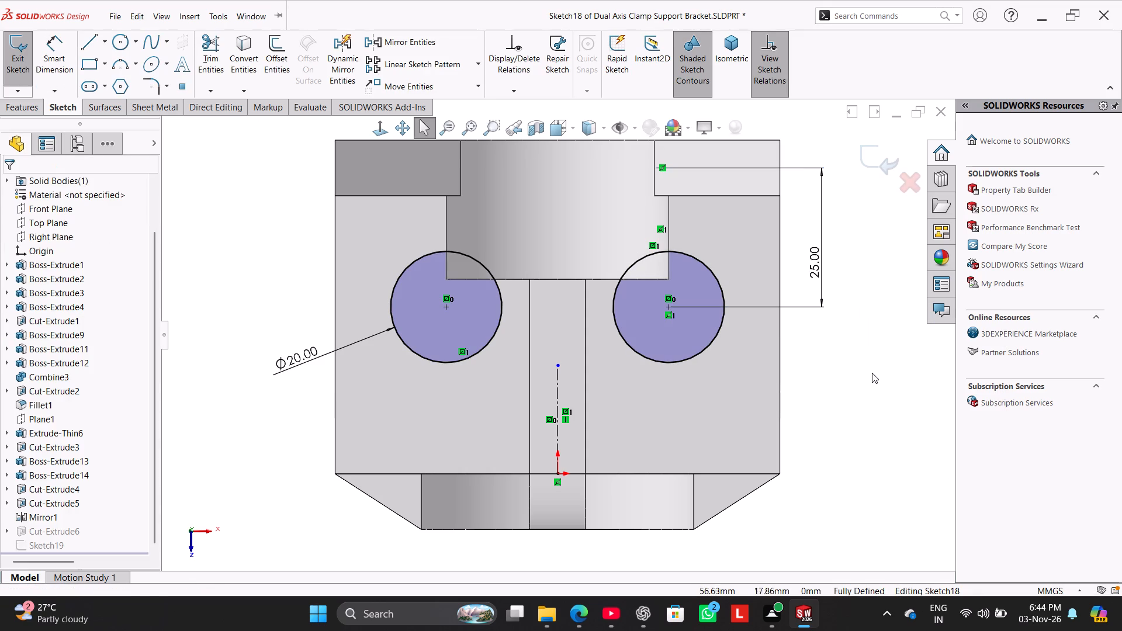
pyautogui.click(872, 369)
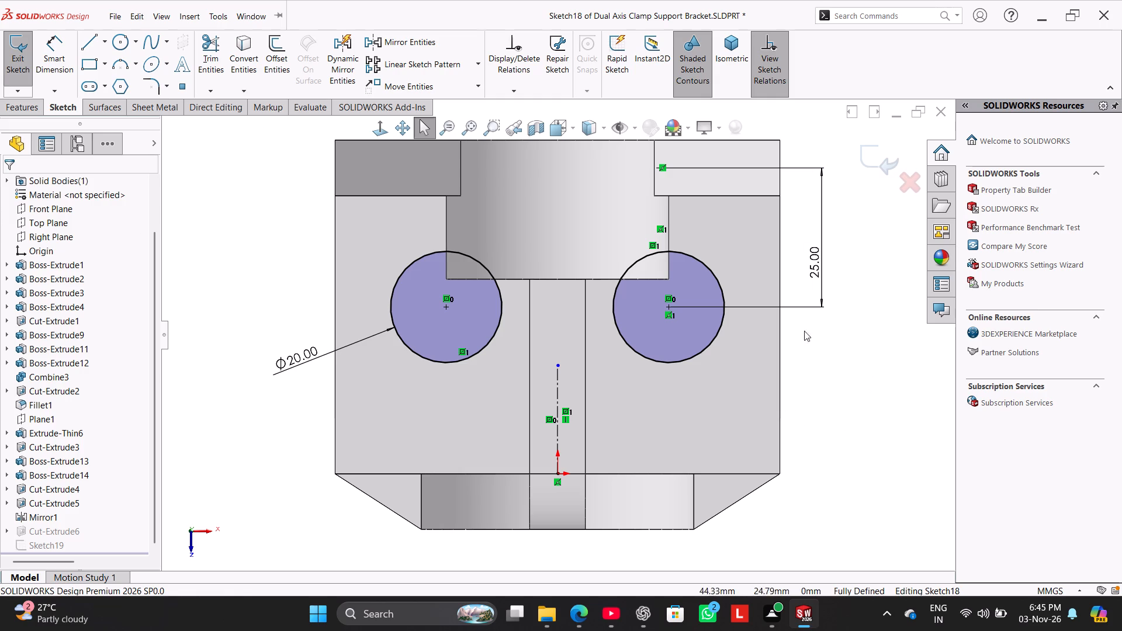
# Delete the 25 mm dimension between the right-hand hole and the short edge behind it.
pyautogui.rightClick(810, 262)
pyautogui.click(860, 418)
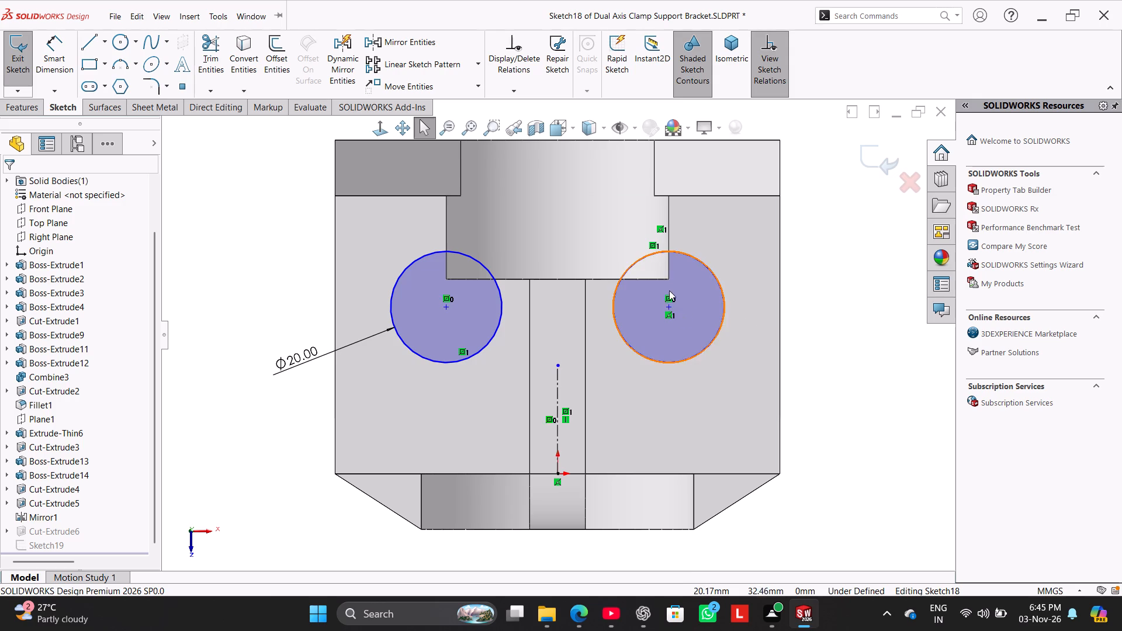
# Check the distance between the right-hand rear edge and the frontmost edge of the part with a trial dimension.
pyautogui.click(45, 60)
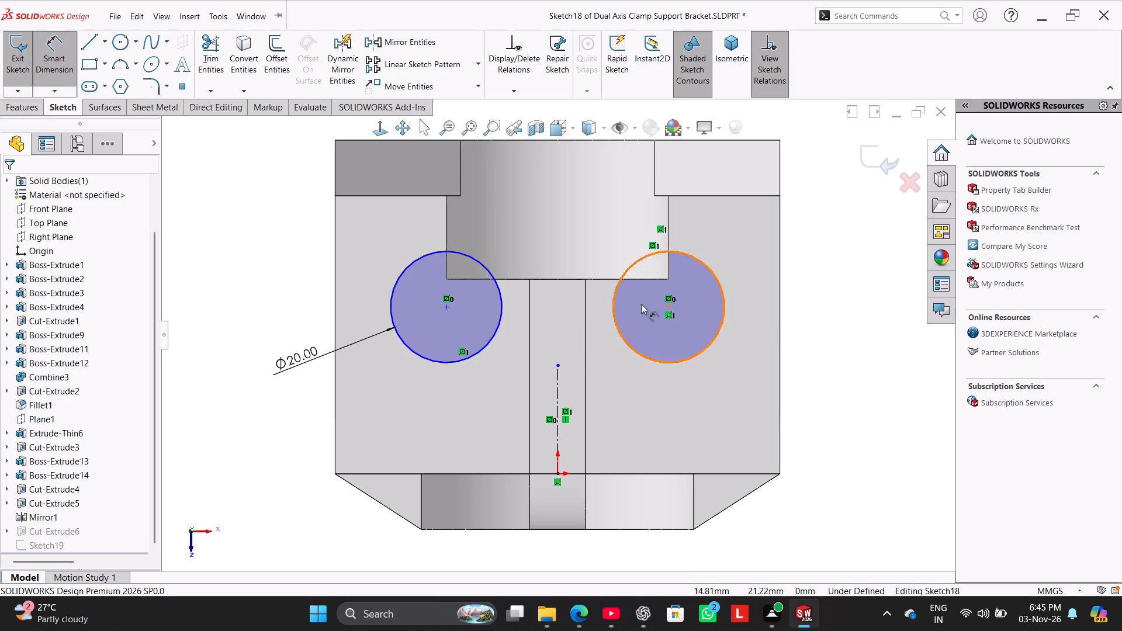
pyautogui.click(687, 141)
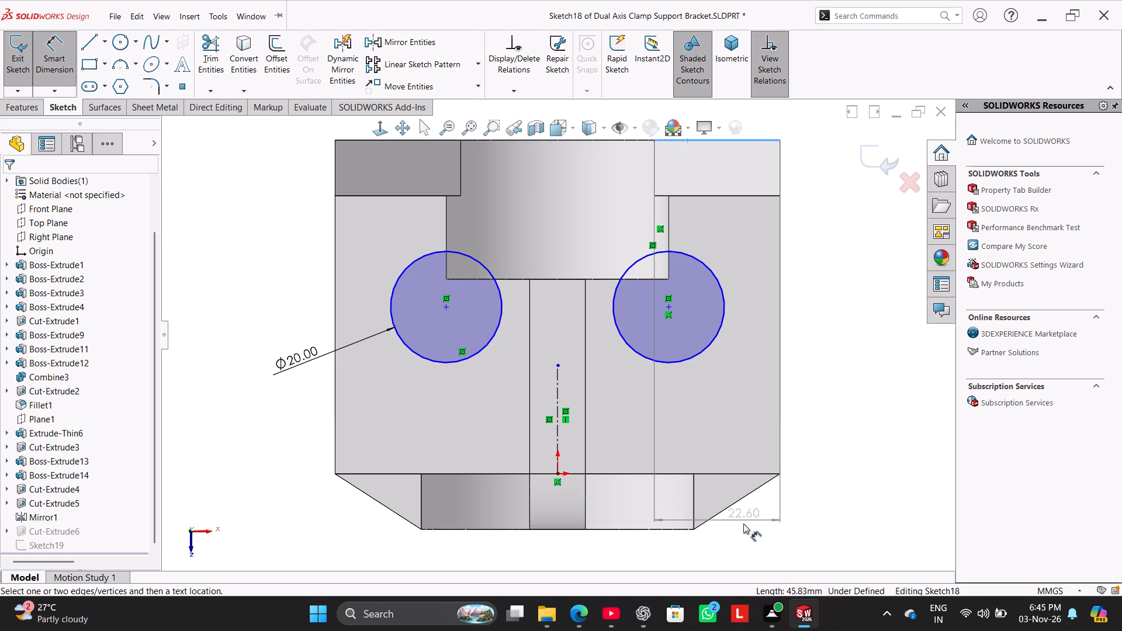
pyautogui.click(680, 529)
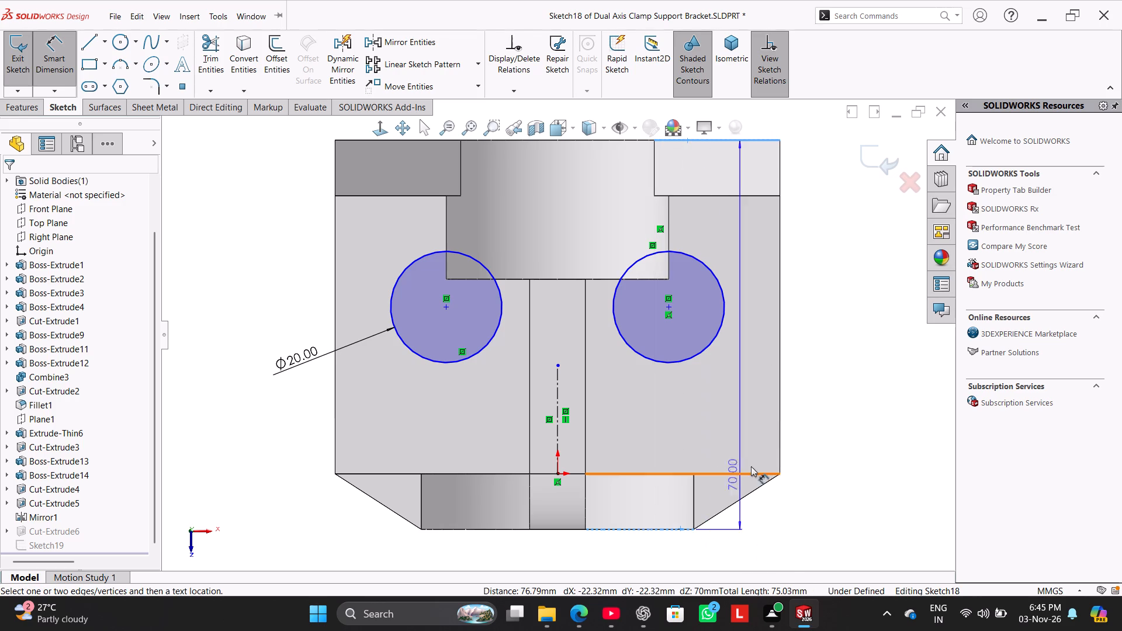
pyautogui.click(67, 39)
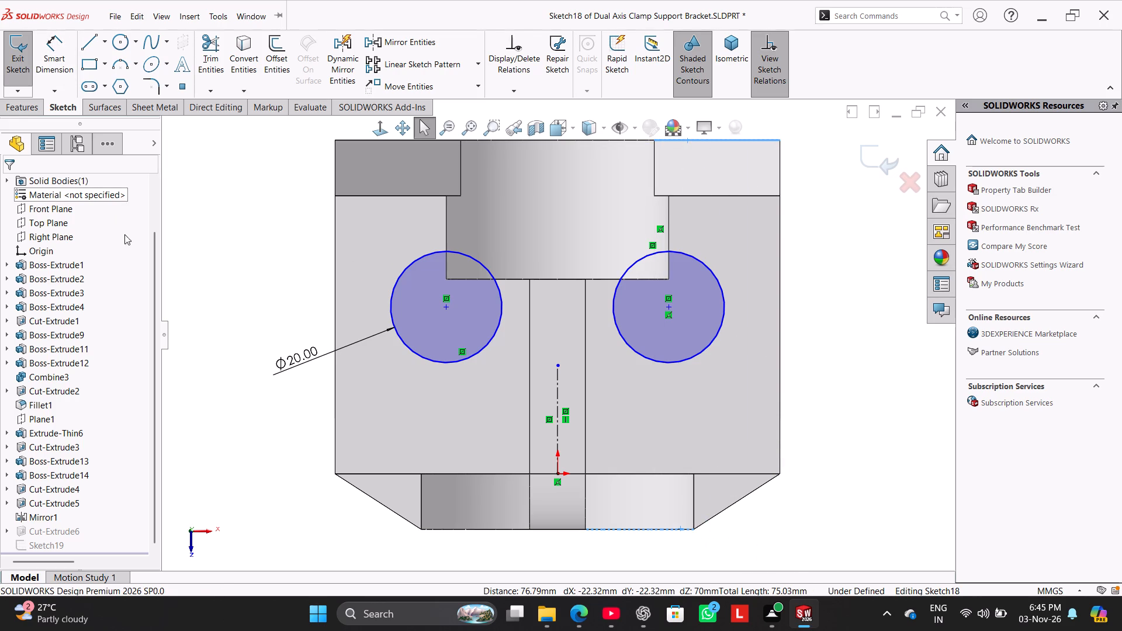
pyautogui.click(199, 325)
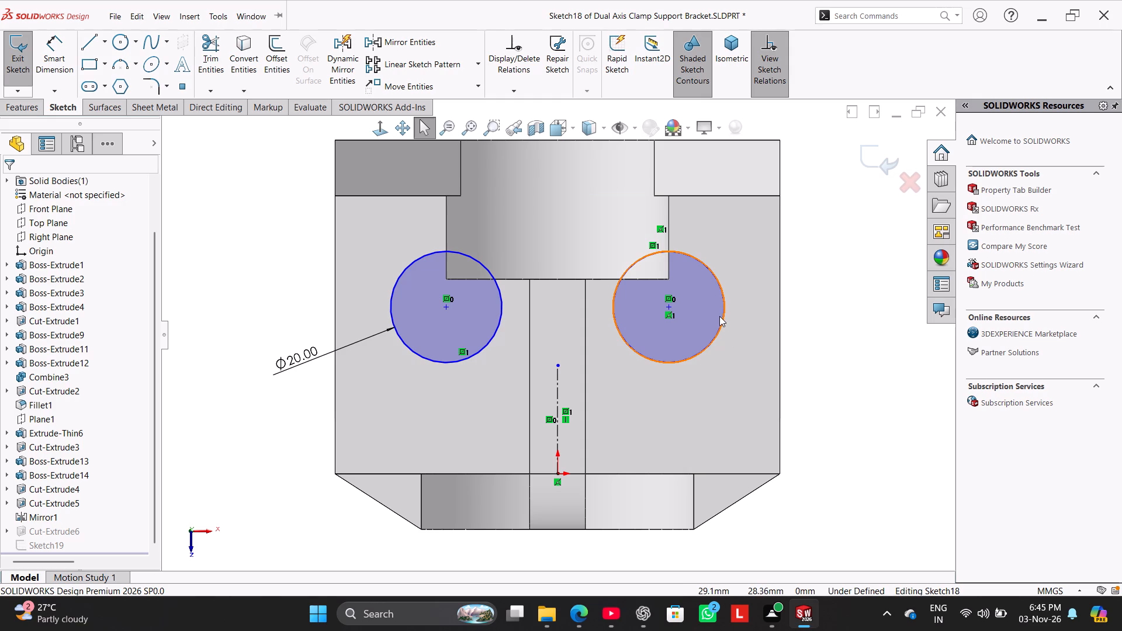
pyautogui.click(255, 249)
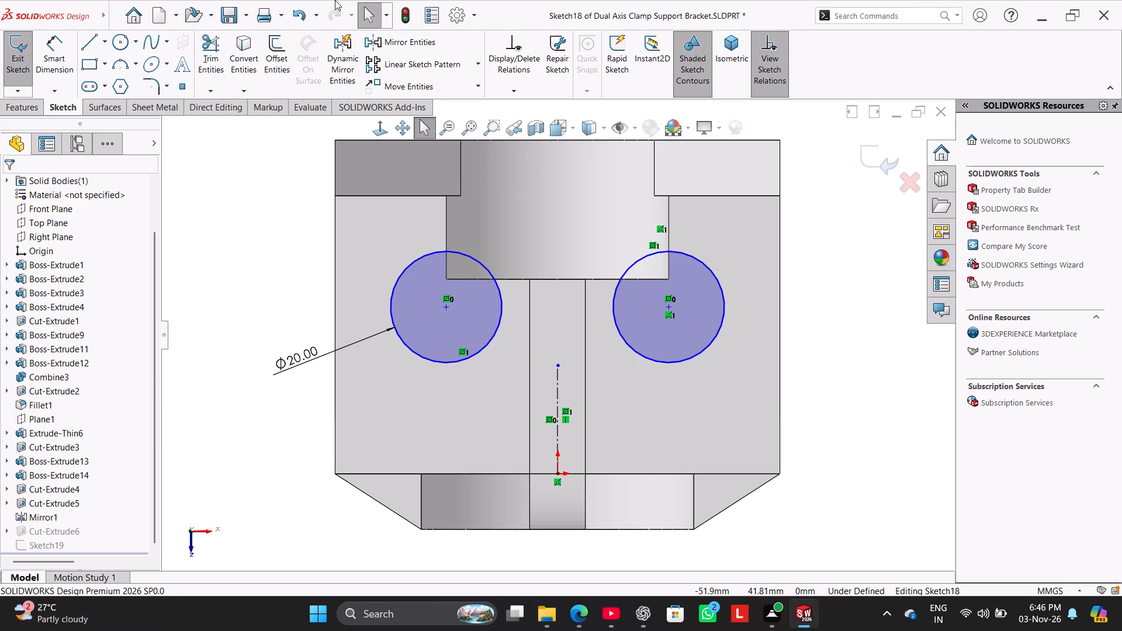
# Check the distance from the top plate's front edge to the right-hand hole's centre with a trial dimension.
pyautogui.click(65, 60)
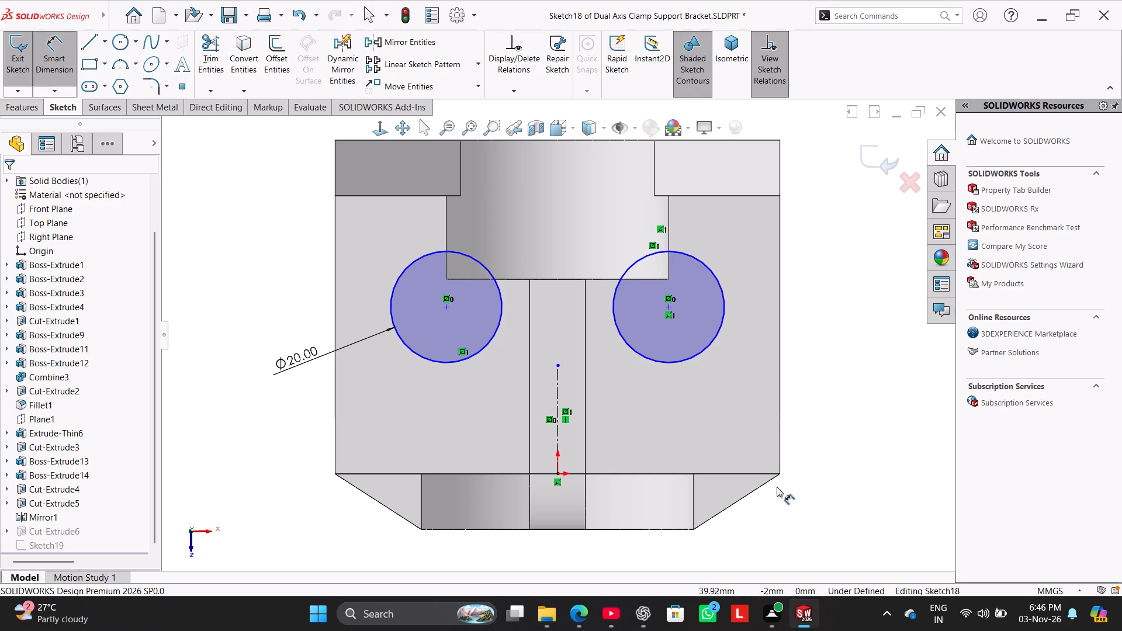
pyautogui.click(753, 474)
pyautogui.click(668, 307)
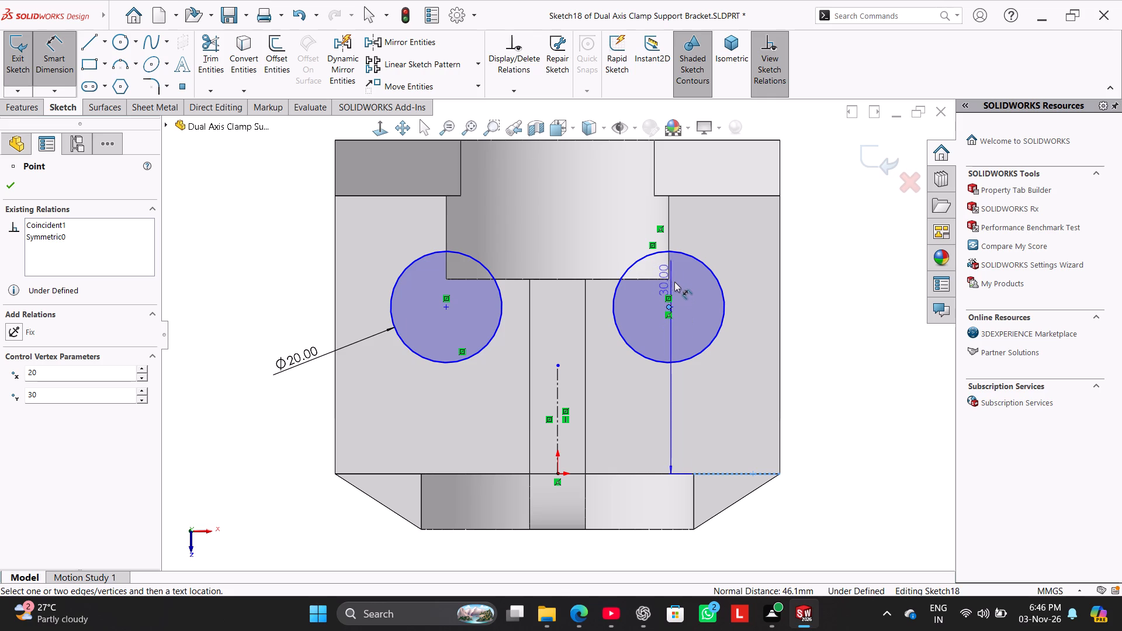
pyautogui.rightClick(865, 293)
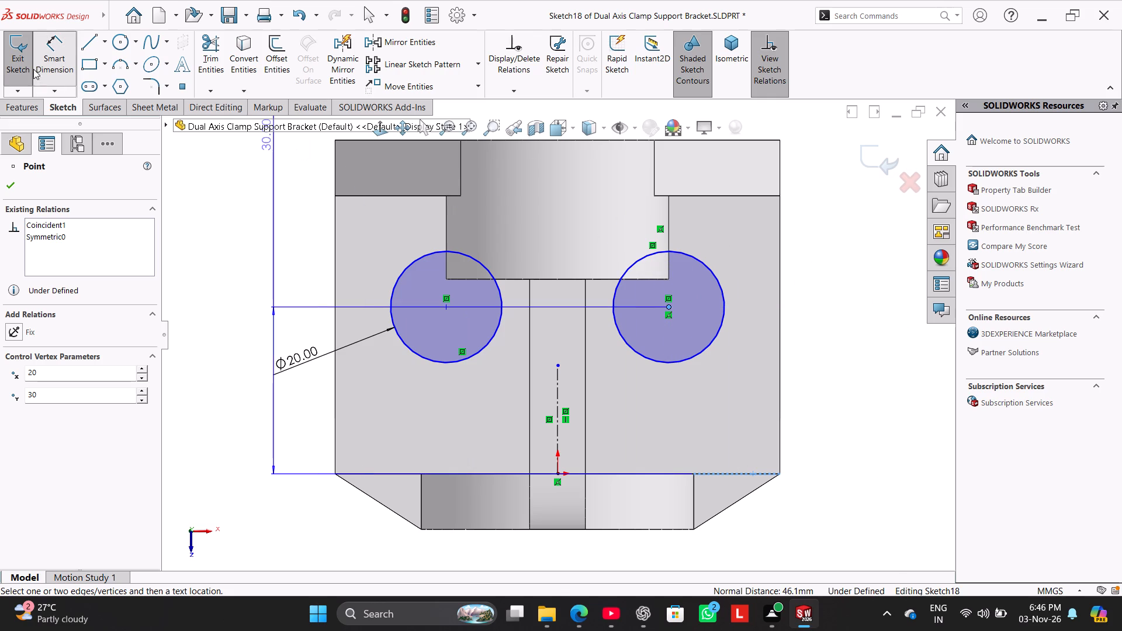
pyautogui.click(52, 59)
pyautogui.click(248, 220)
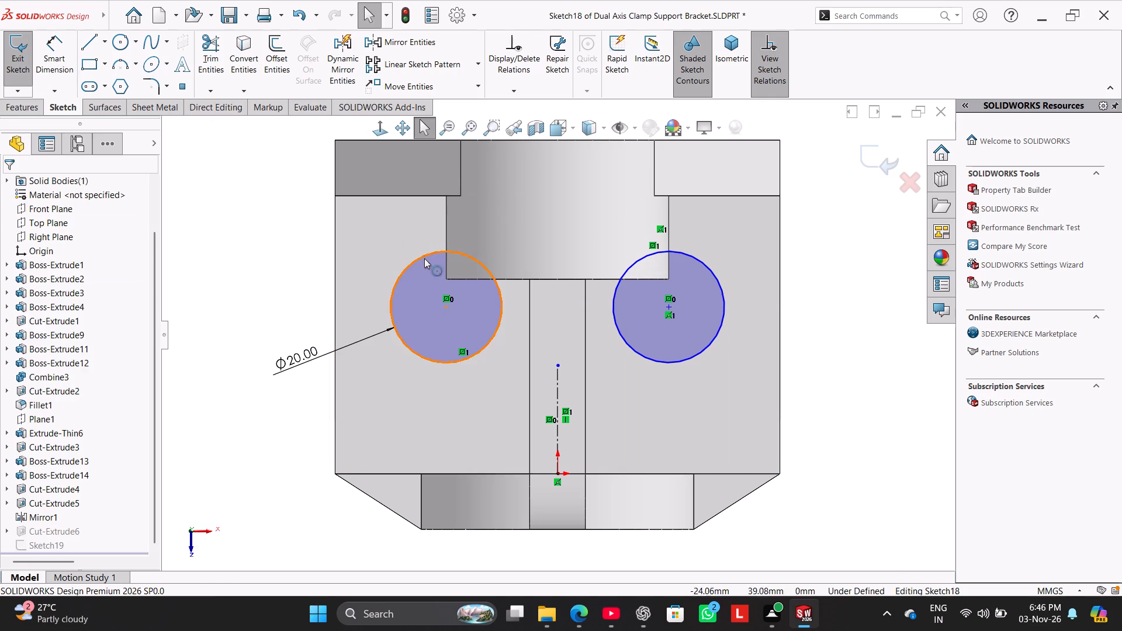
# Check the overall depth from the right-hand rear edge to the frontmost edge of the lower boss with a trial dimension.
pyautogui.scroll(-2, 516, 287)
pyautogui.scroll(2, 510, 288)
pyautogui.click(57, 64)
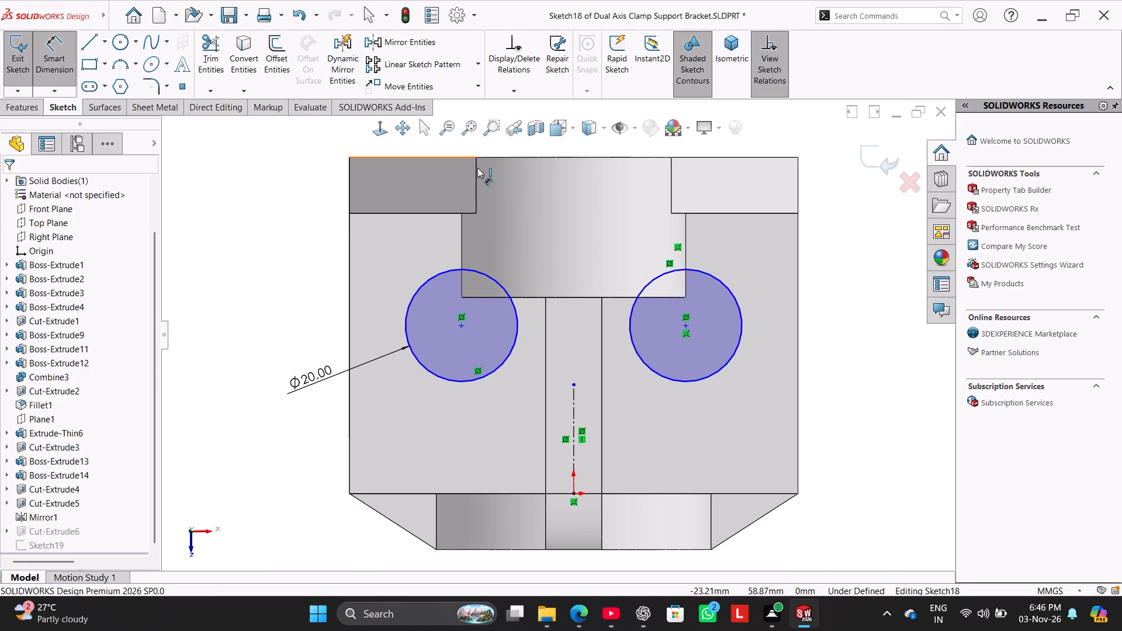
pyautogui.moveTo(764, 157); pyautogui.dragTo(769, 165)
pyautogui.click(687, 550)
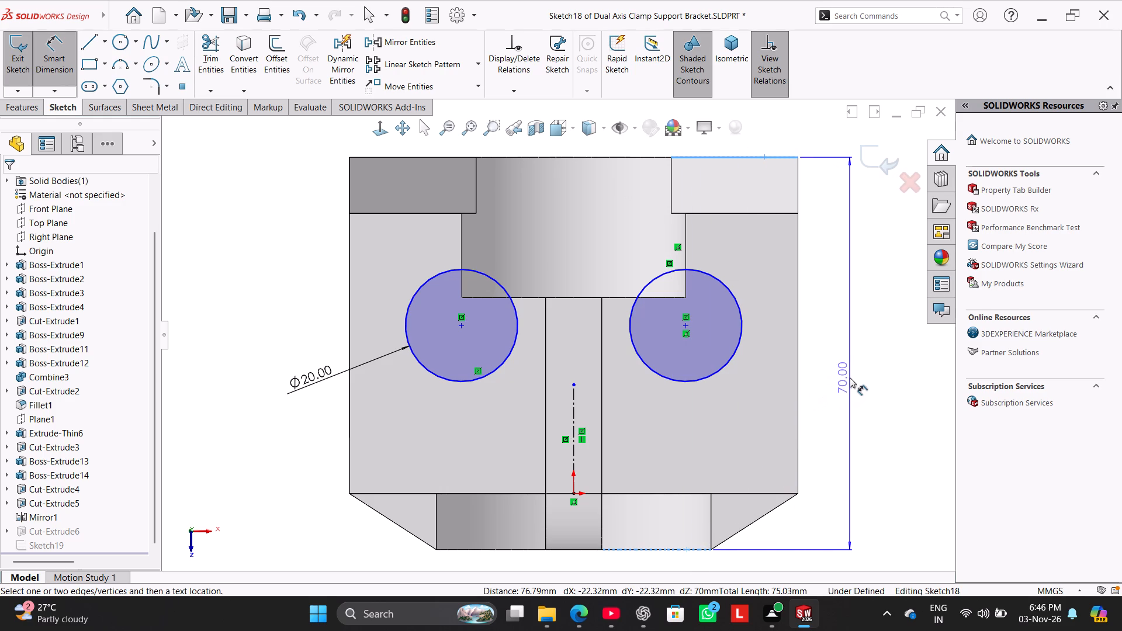
pyautogui.click(48, 53)
pyautogui.click(259, 273)
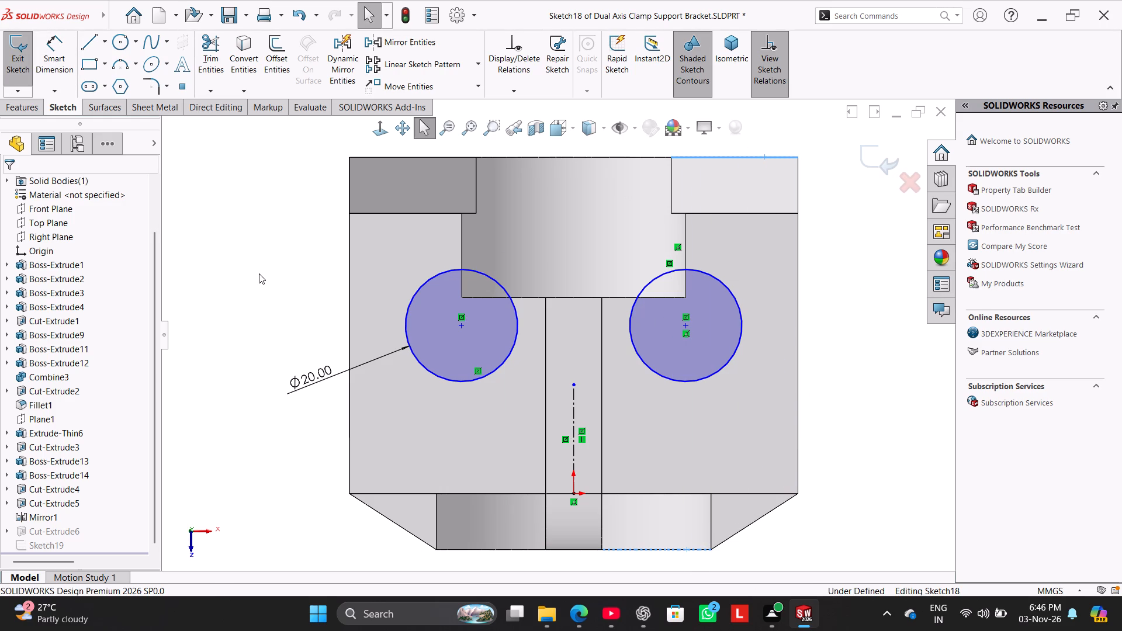
pyautogui.click(269, 280)
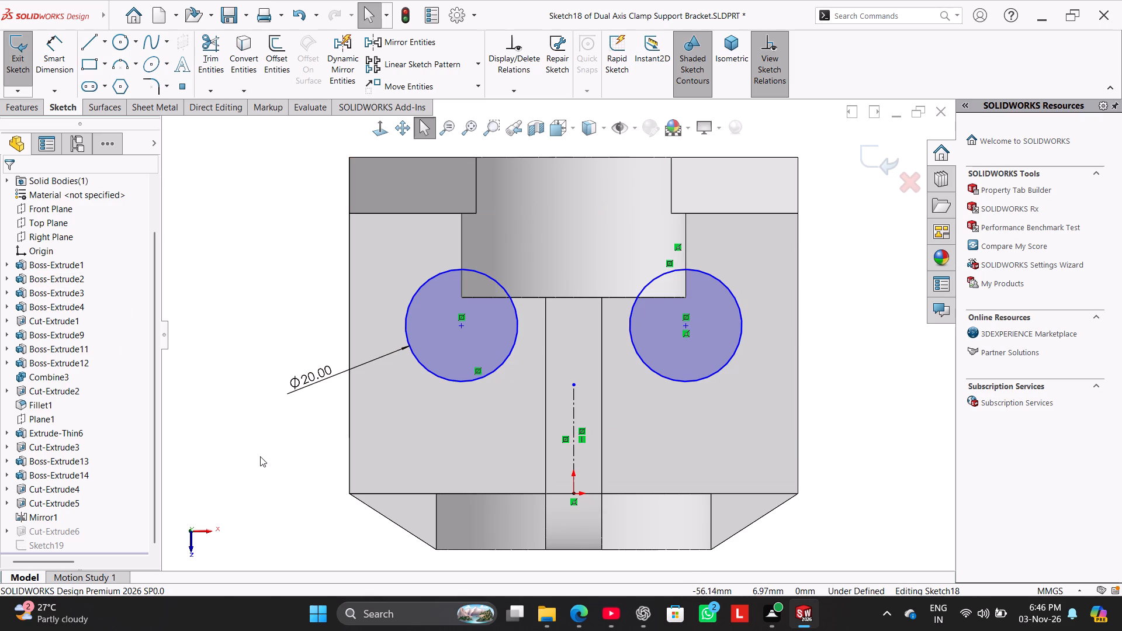
# Examine the bracket around the two hole circles, exit the sketch, and view the part in isometric.
pyautogui.moveTo(260, 456); pyautogui.dragTo(276, 437, button='middle')
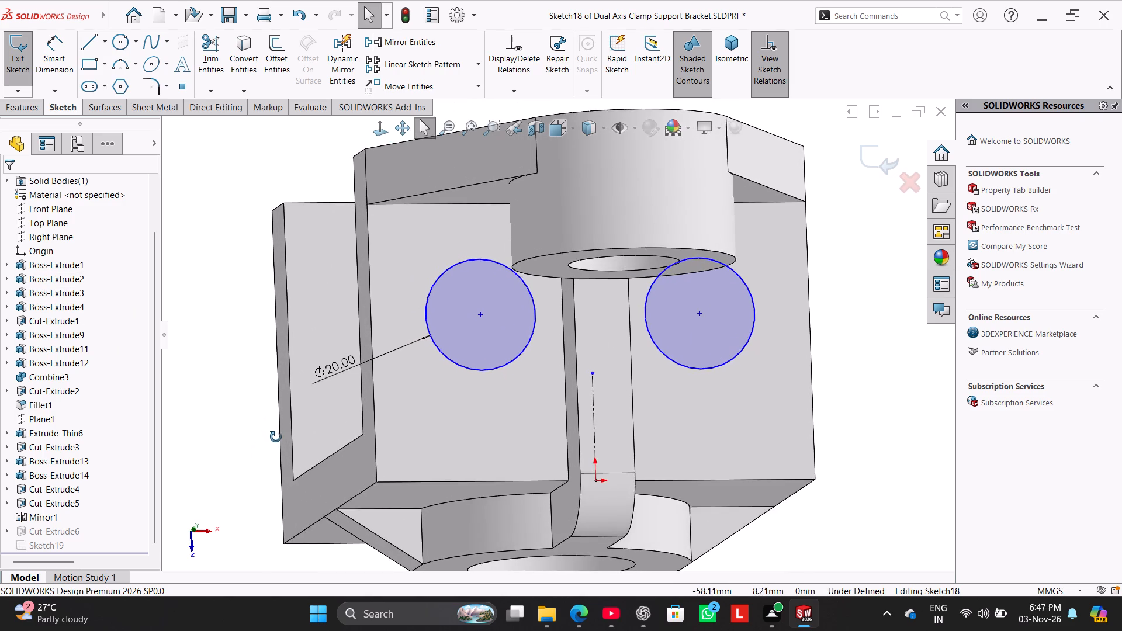
pyautogui.moveTo(276, 437); pyautogui.dragTo(280, 428, button='middle')
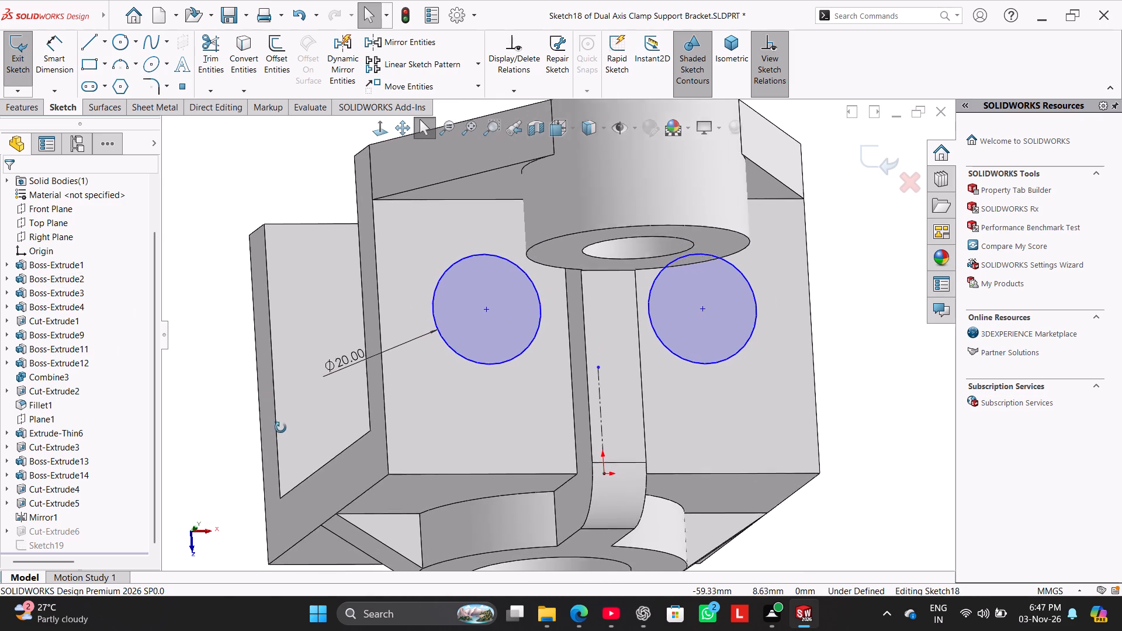
pyautogui.moveTo(280, 428); pyautogui.dragTo(277, 447, button='middle')
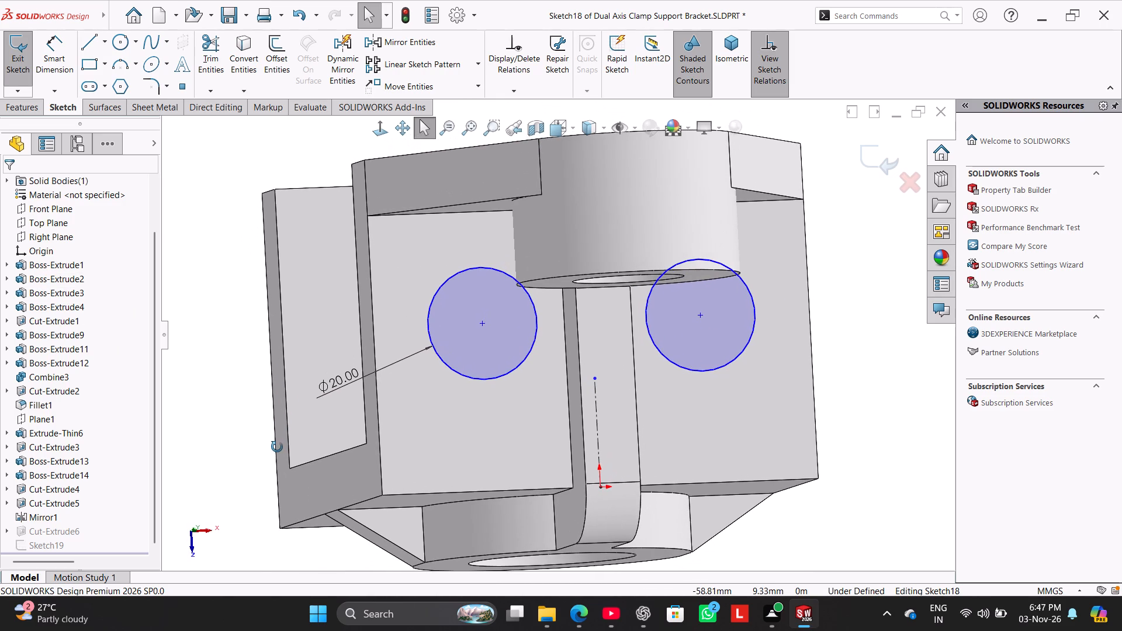
pyautogui.moveTo(277, 447); pyautogui.dragTo(324, 362, button='middle')
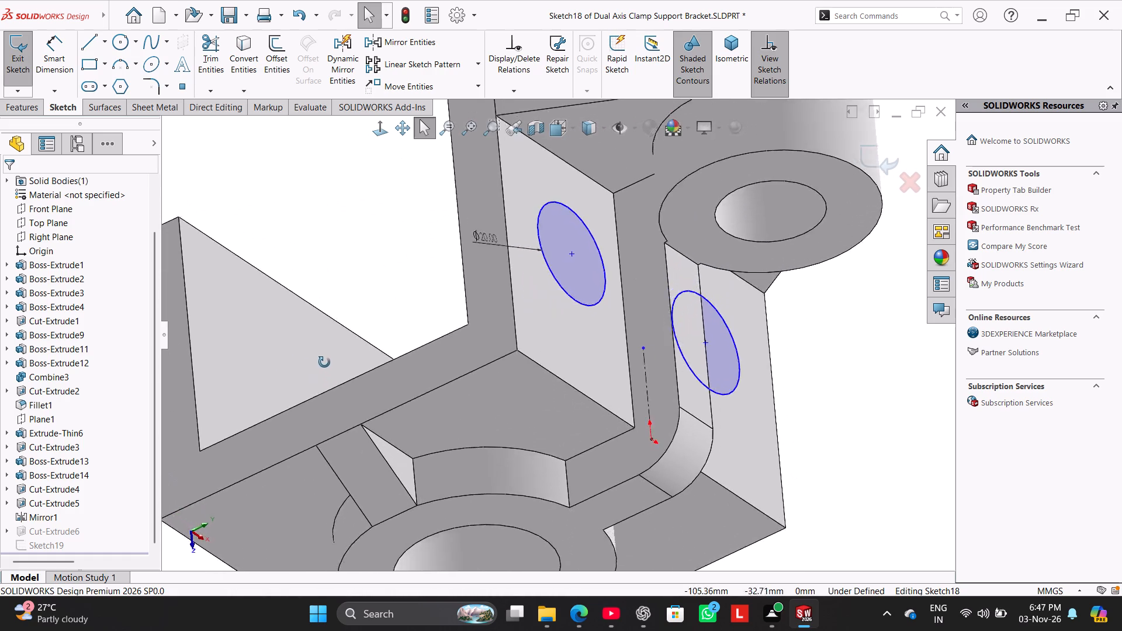
pyautogui.moveTo(324, 362); pyautogui.dragTo(146, 296, button='middle')
pyautogui.moveTo(243, 416); pyautogui.dragTo(440, 317, button='right')
pyautogui.moveTo(321, 412); pyautogui.dragTo(360, 336, button='right')
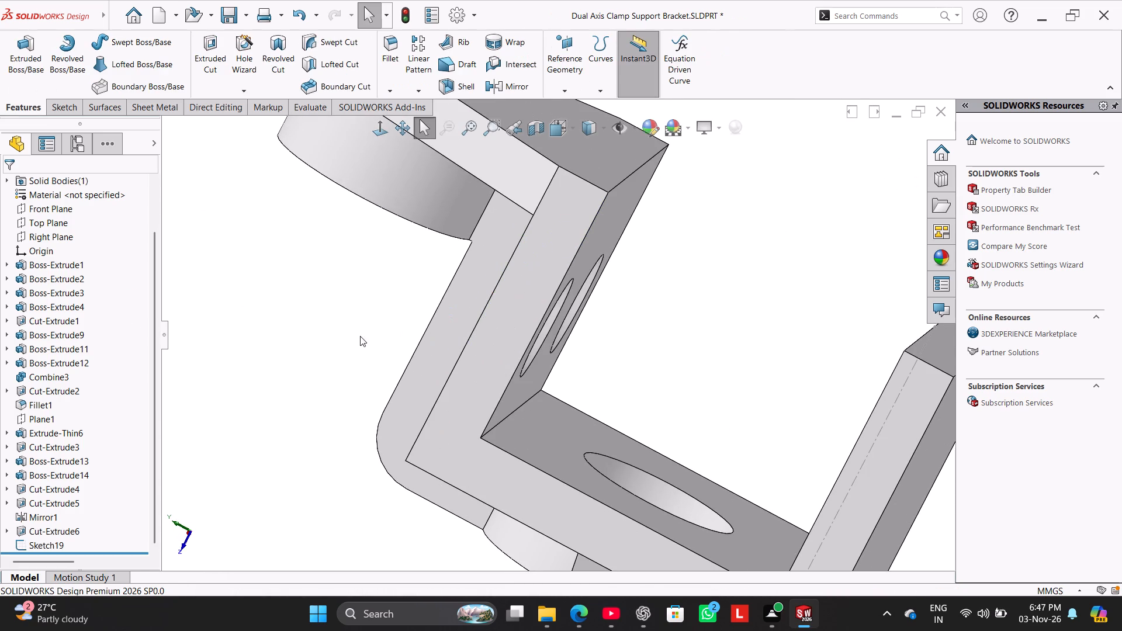
pyautogui.moveTo(360, 336); pyautogui.dragTo(405, 292, button='right')
pyautogui.click(366, 365)
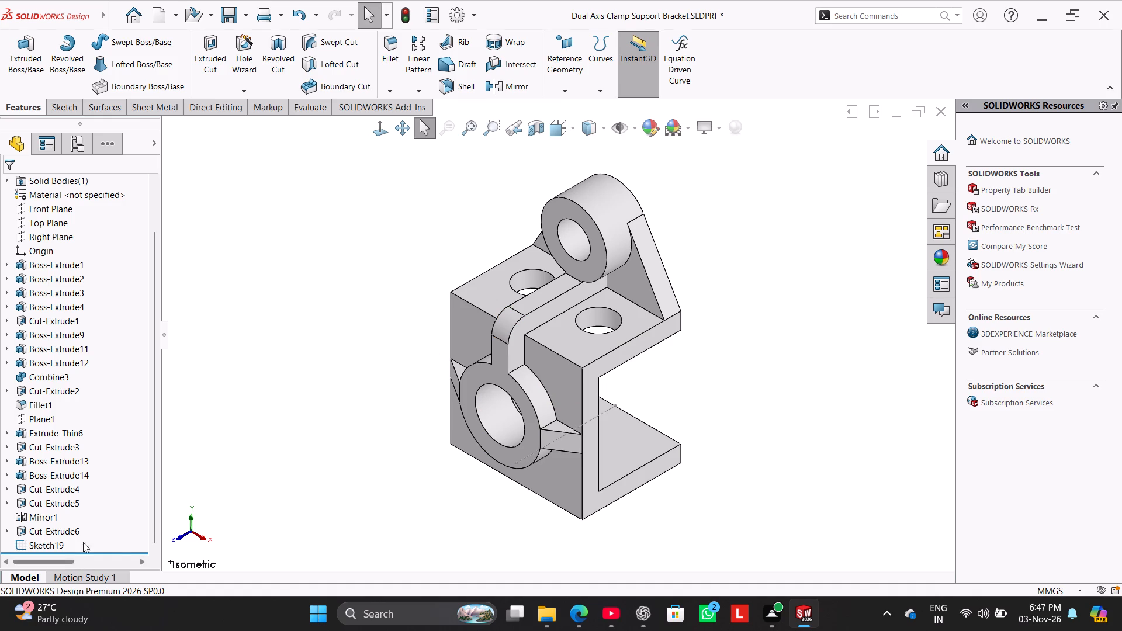
# Reopen the sketch of the two 20 mm top-plate holes for editing.
pyautogui.moveTo(155, 443); pyautogui.dragTo(155, 525)
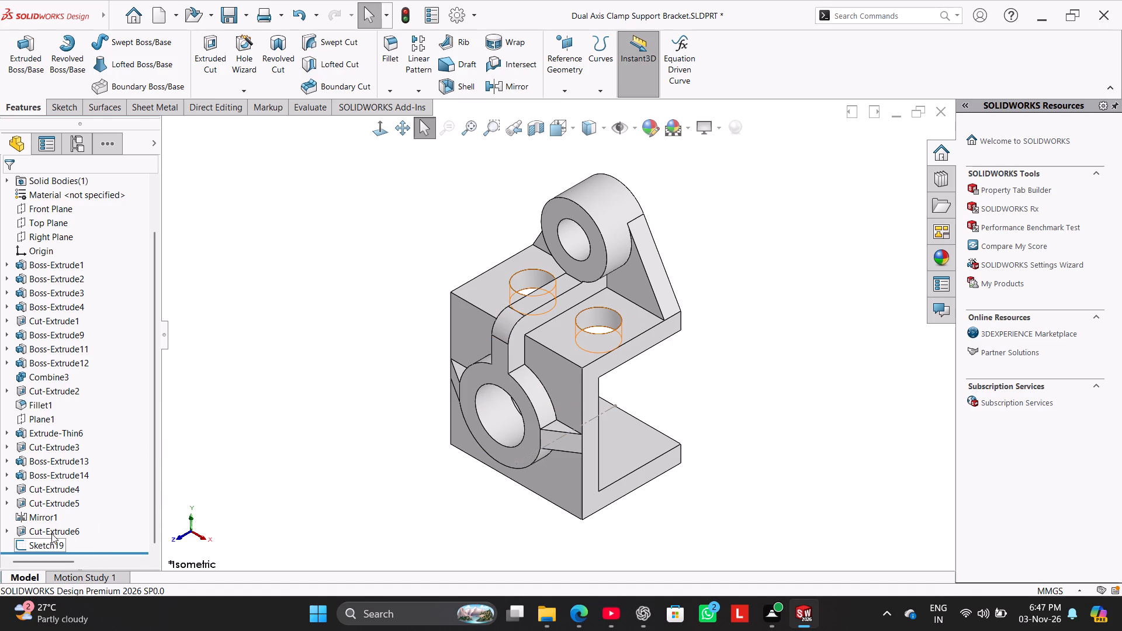
pyautogui.rightClick(51, 533)
pyautogui.click(79, 343)
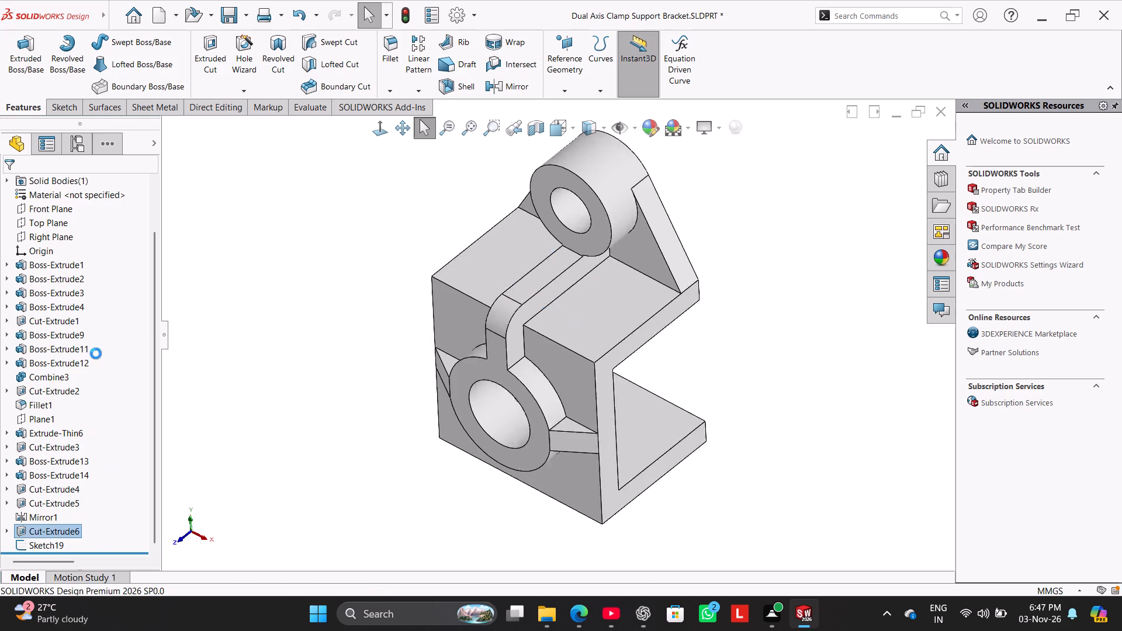
pyautogui.click(203, 305)
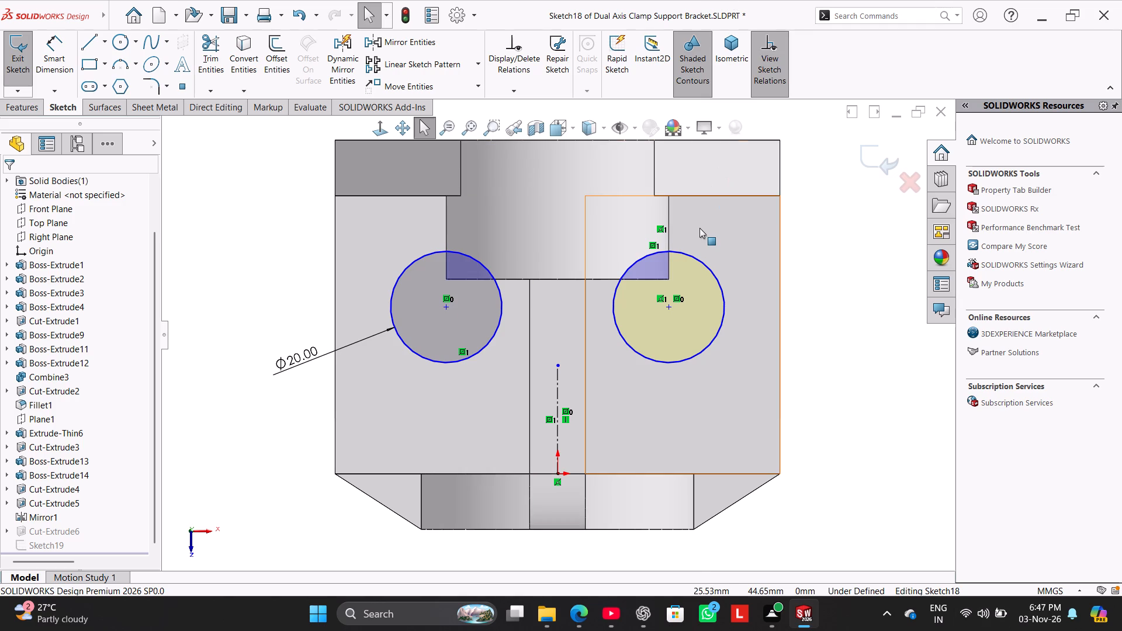
# Check the distance between the central rib's short edge at the upper boss and the boss's rear edge with a trial dimension.
pyautogui.click(51, 50)
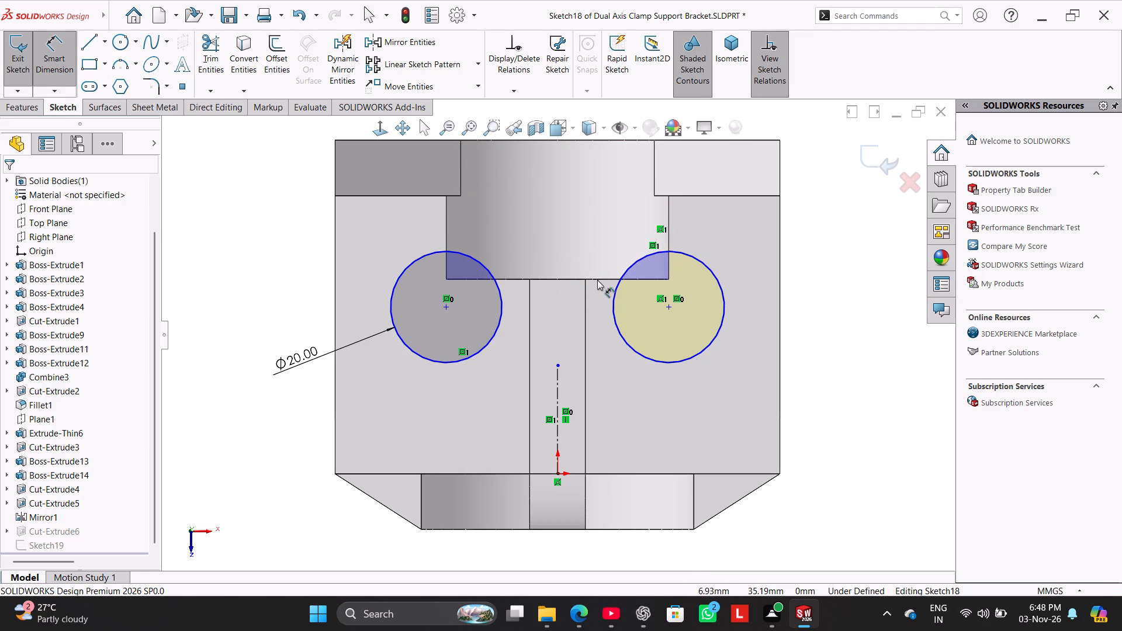
pyautogui.click(553, 280)
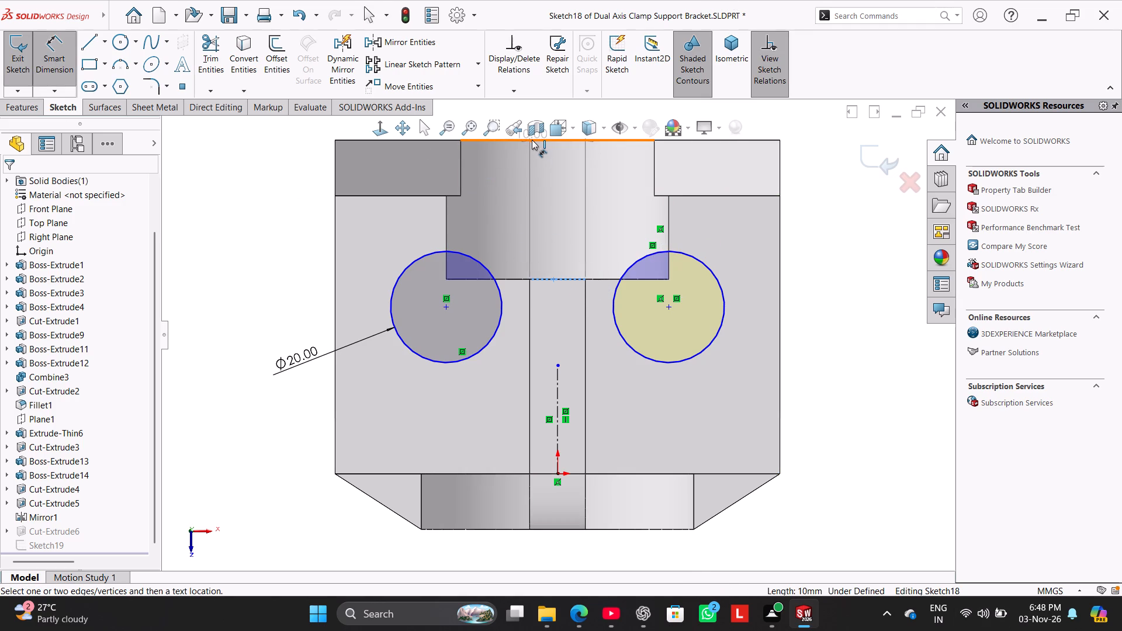
pyautogui.click(530, 140)
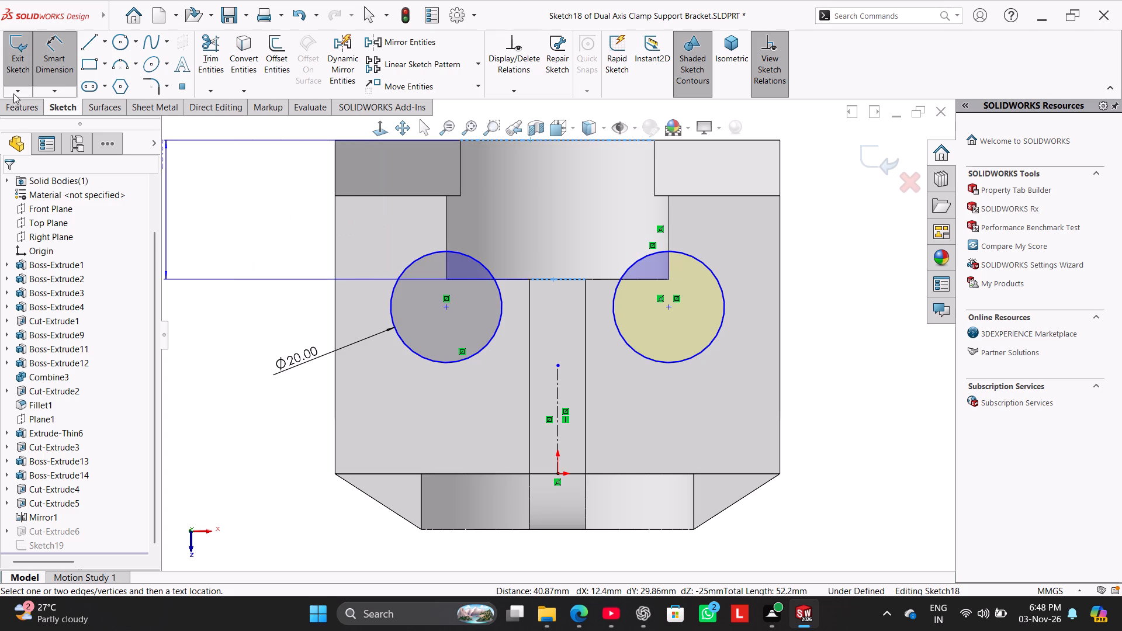
pyautogui.click(47, 51)
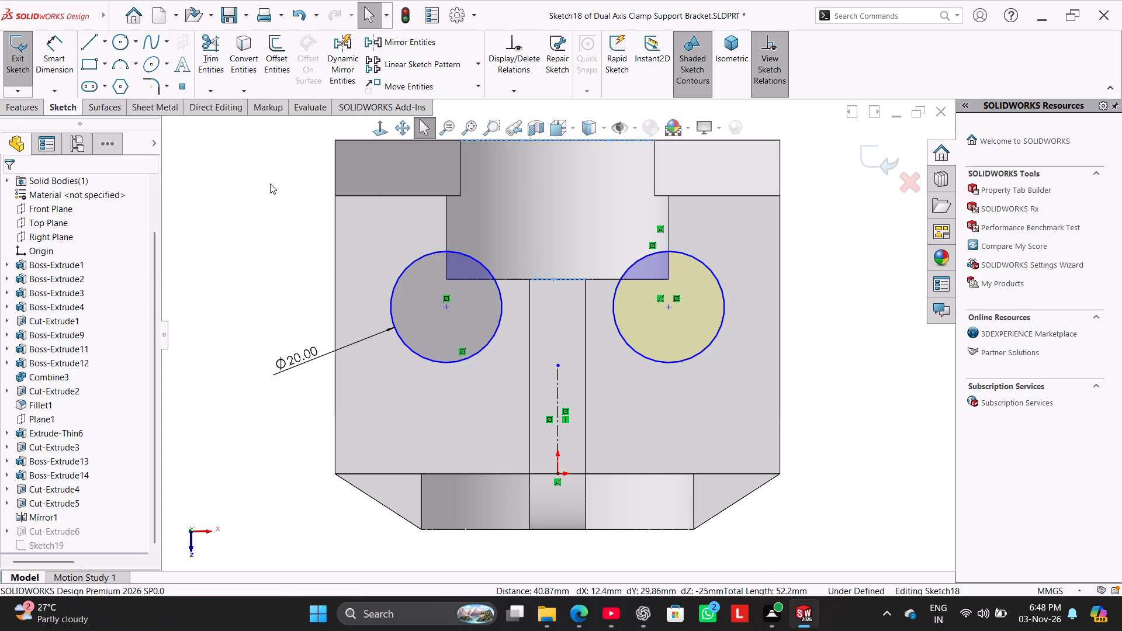
pyautogui.click(271, 183)
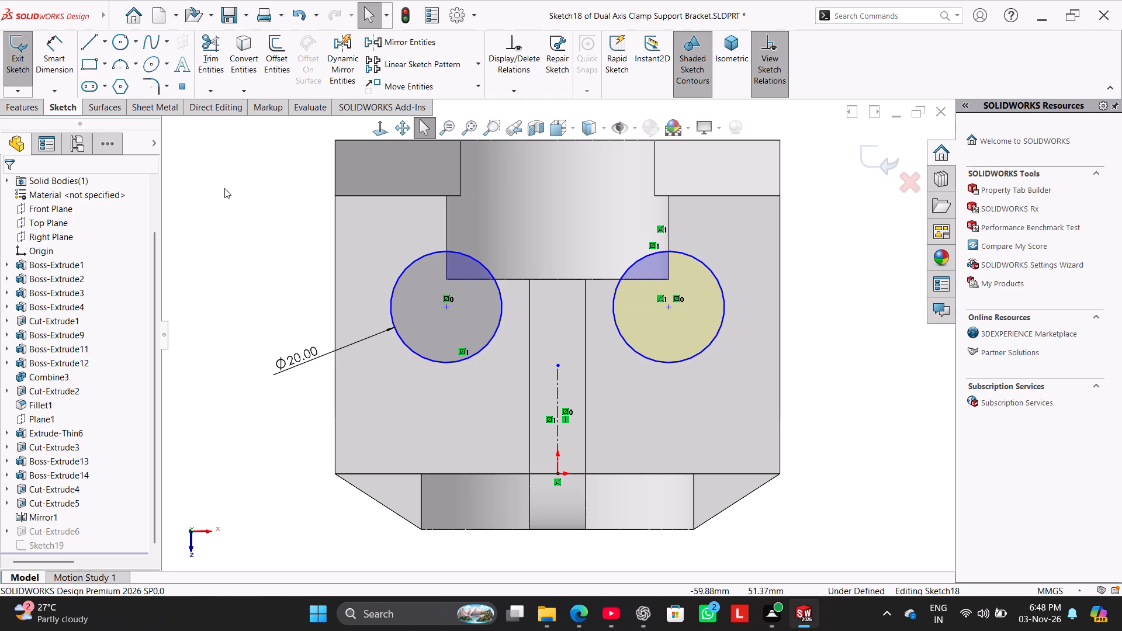
# Check the top plate's depth between its front edge and the right-hand rear edge with a trial dimension.
pyautogui.click(47, 57)
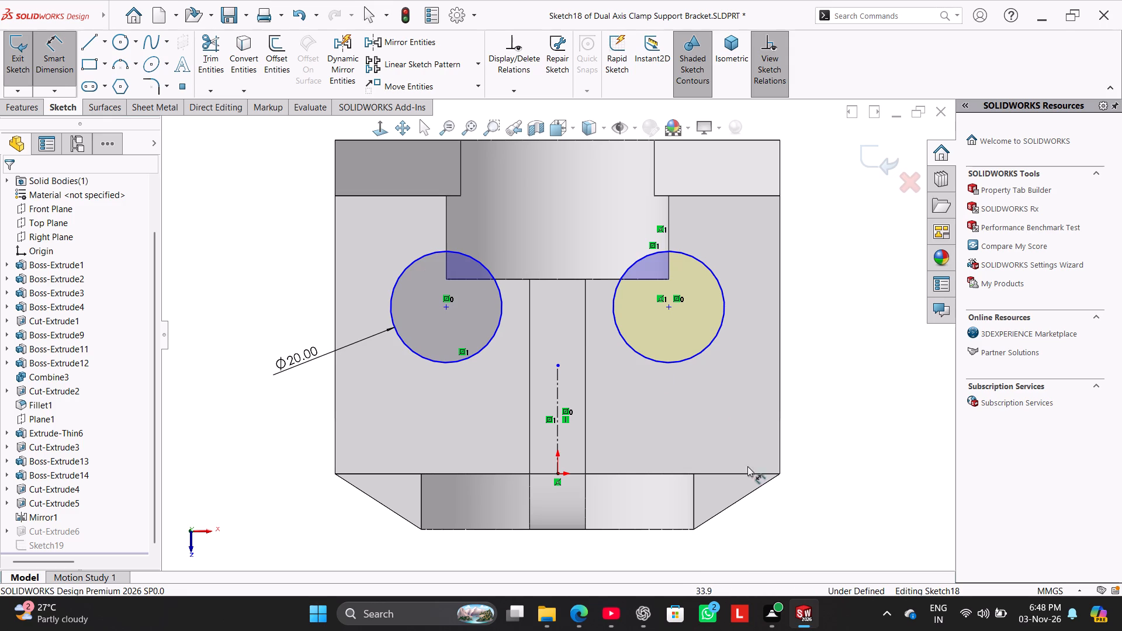
pyautogui.click(752, 476)
pyautogui.click(745, 140)
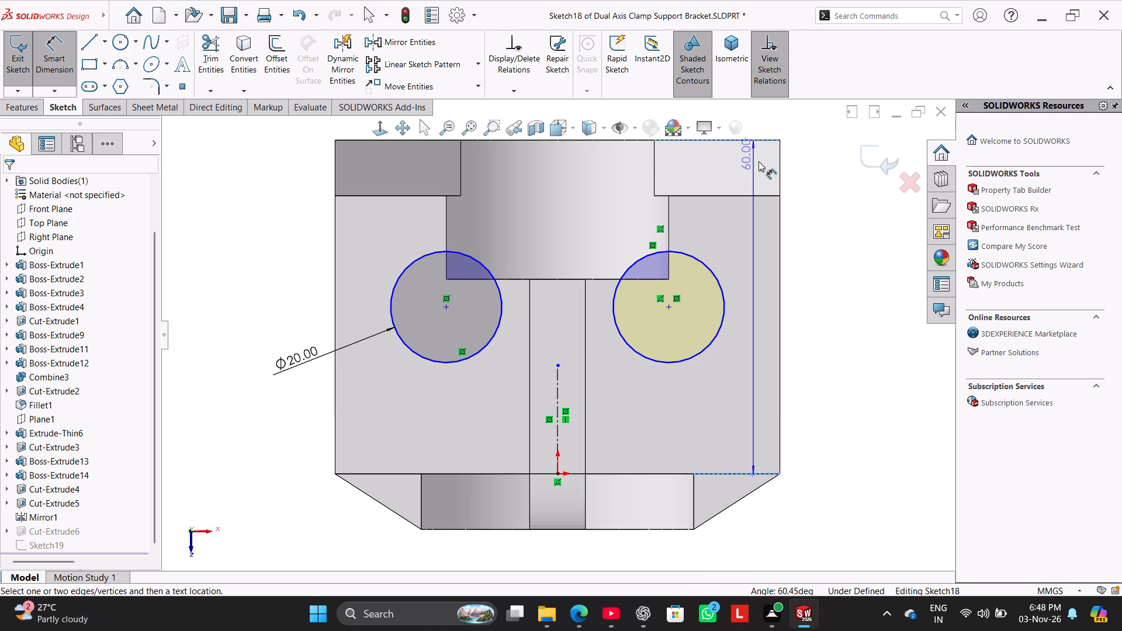
pyautogui.click(54, 59)
pyautogui.click(241, 239)
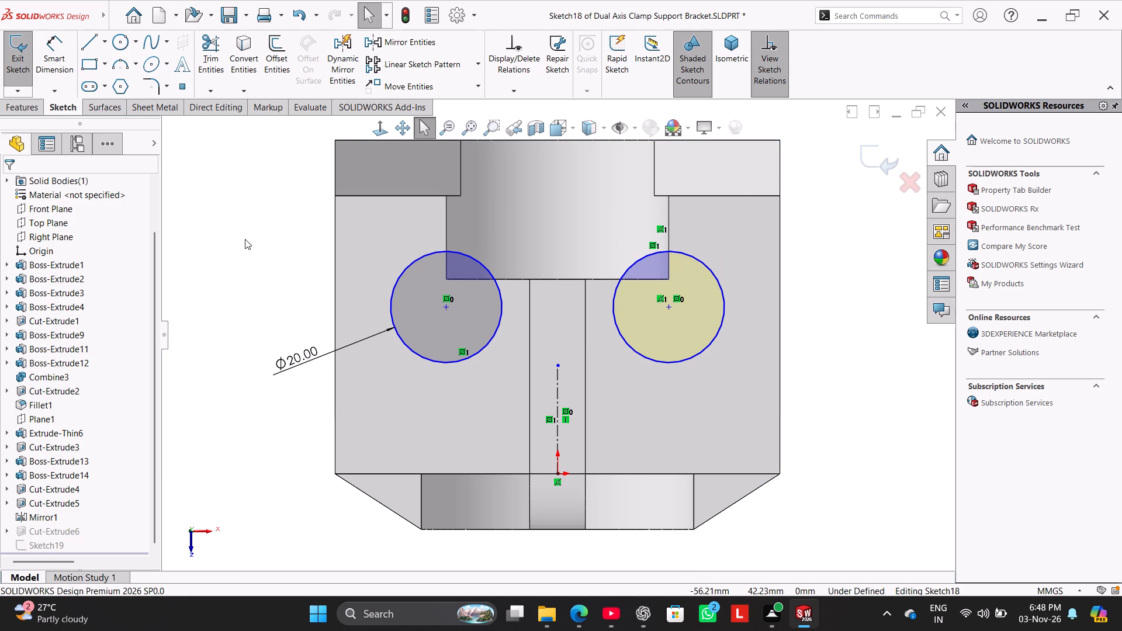
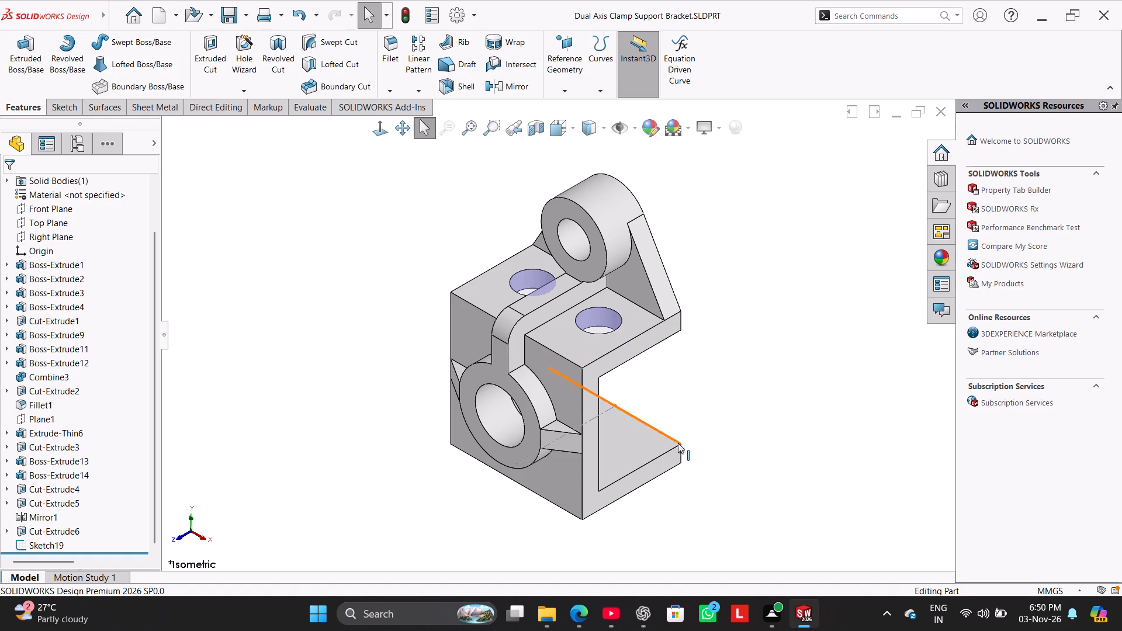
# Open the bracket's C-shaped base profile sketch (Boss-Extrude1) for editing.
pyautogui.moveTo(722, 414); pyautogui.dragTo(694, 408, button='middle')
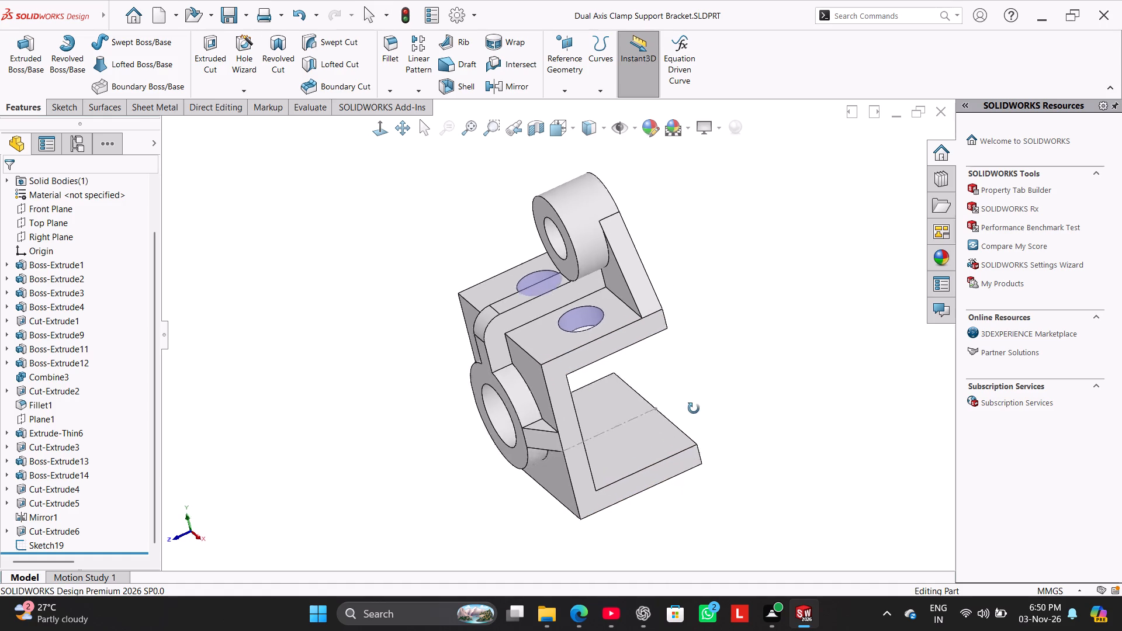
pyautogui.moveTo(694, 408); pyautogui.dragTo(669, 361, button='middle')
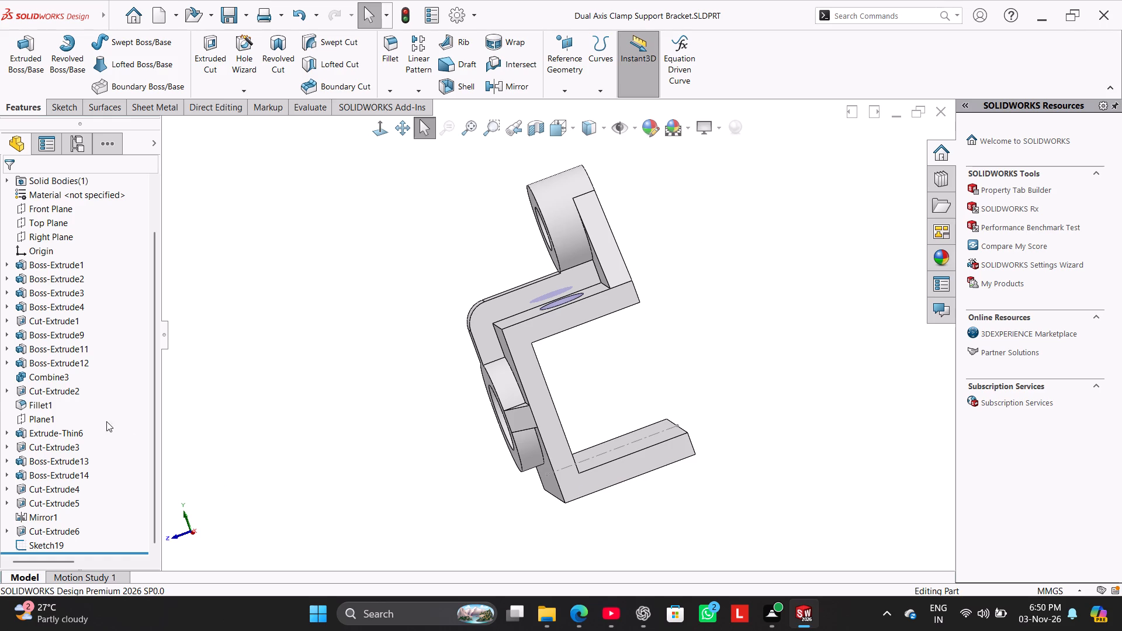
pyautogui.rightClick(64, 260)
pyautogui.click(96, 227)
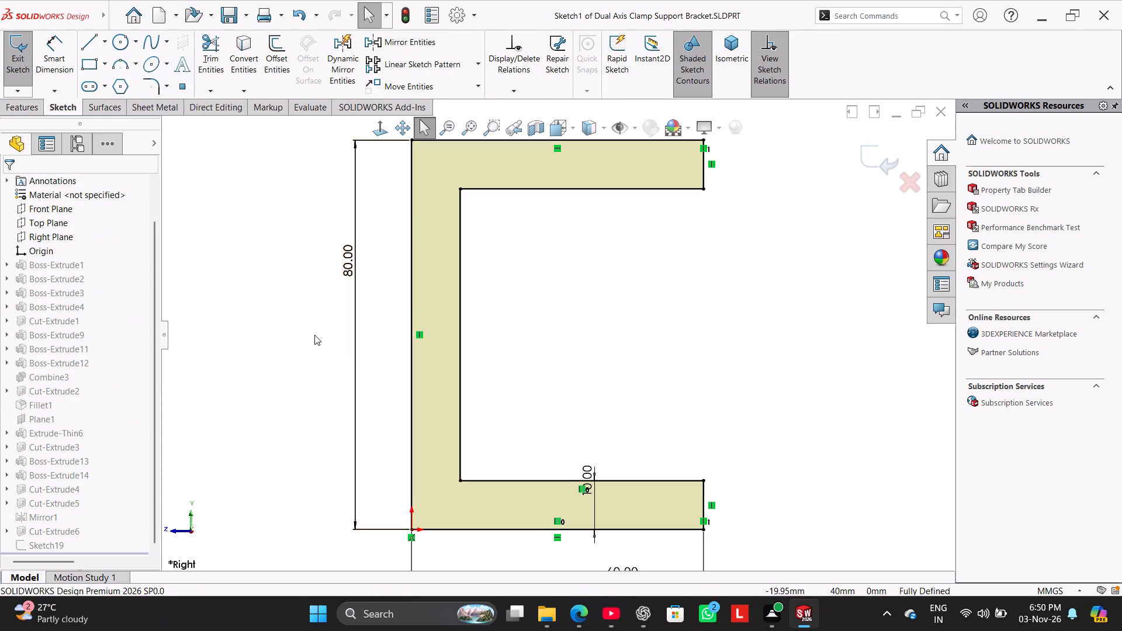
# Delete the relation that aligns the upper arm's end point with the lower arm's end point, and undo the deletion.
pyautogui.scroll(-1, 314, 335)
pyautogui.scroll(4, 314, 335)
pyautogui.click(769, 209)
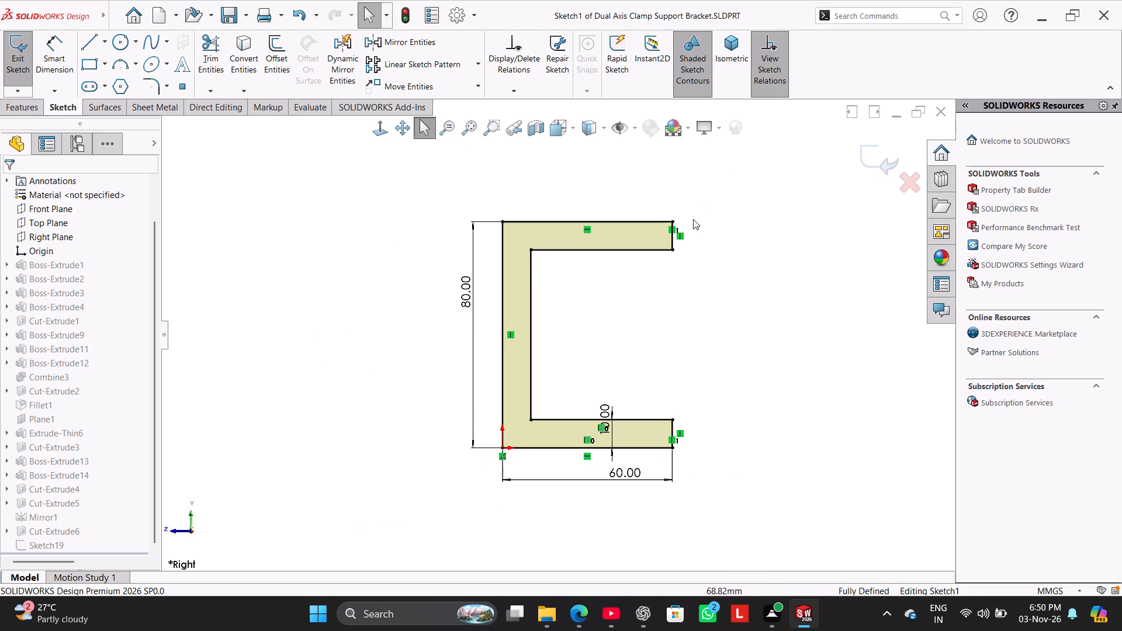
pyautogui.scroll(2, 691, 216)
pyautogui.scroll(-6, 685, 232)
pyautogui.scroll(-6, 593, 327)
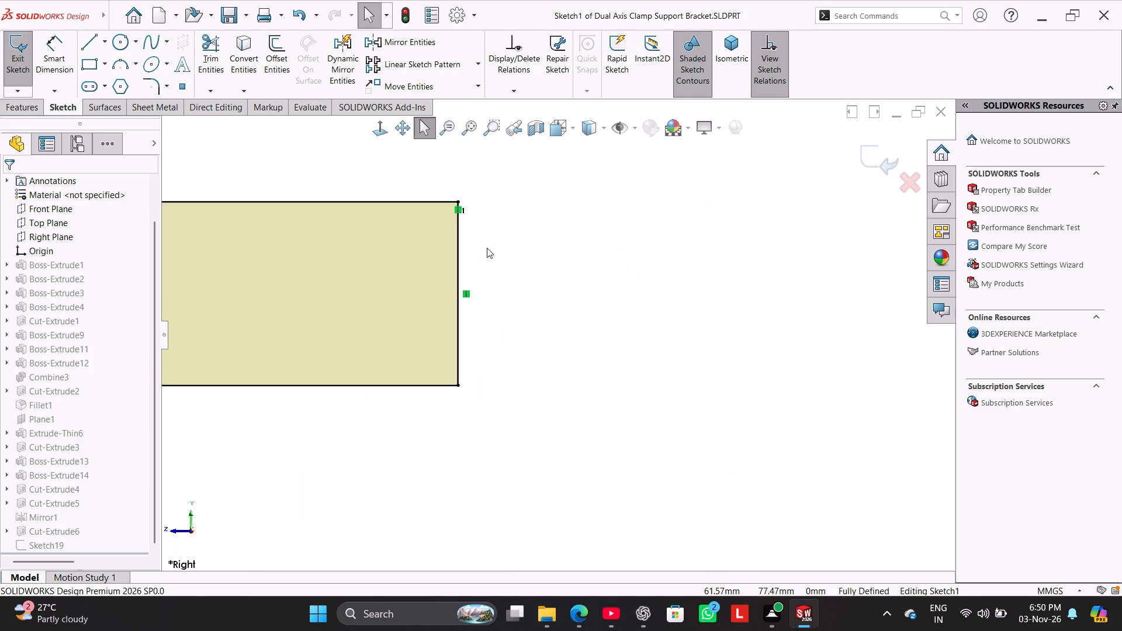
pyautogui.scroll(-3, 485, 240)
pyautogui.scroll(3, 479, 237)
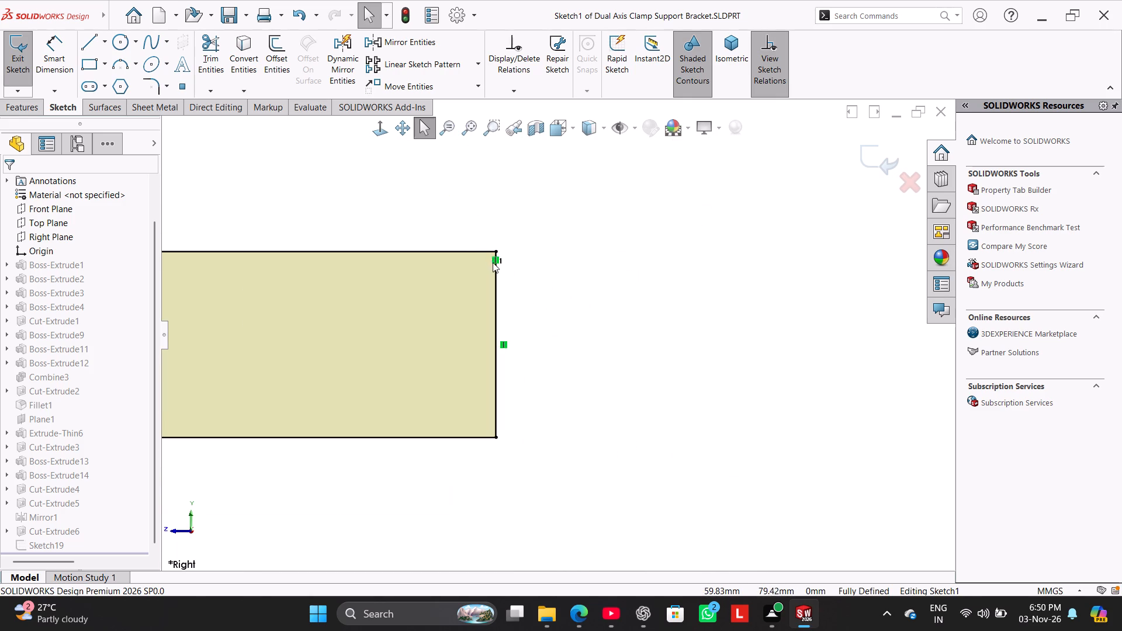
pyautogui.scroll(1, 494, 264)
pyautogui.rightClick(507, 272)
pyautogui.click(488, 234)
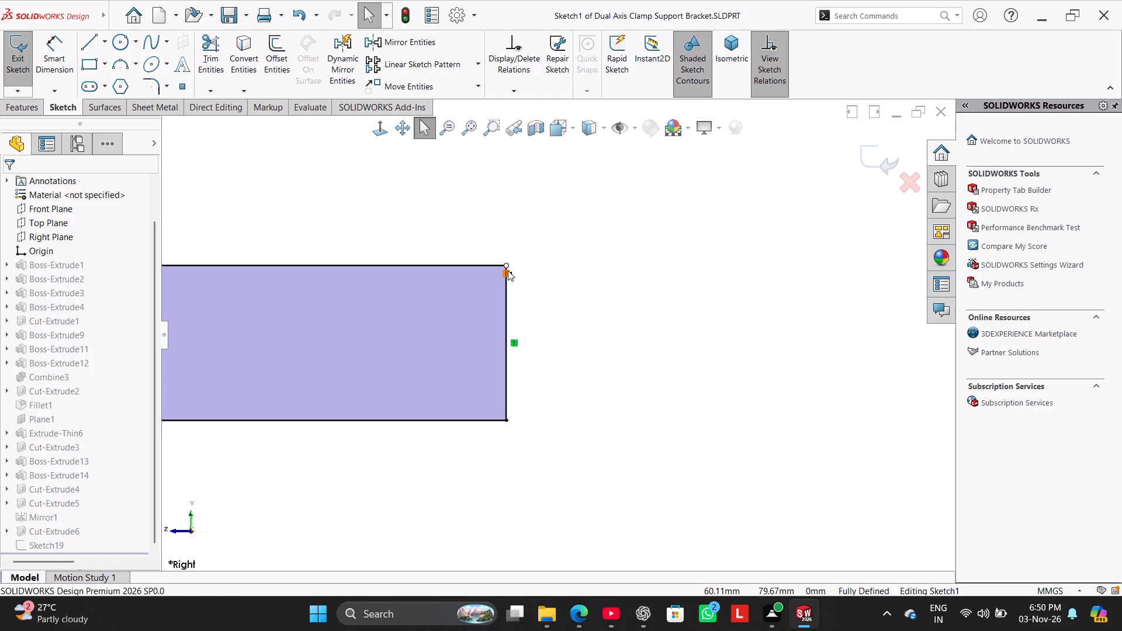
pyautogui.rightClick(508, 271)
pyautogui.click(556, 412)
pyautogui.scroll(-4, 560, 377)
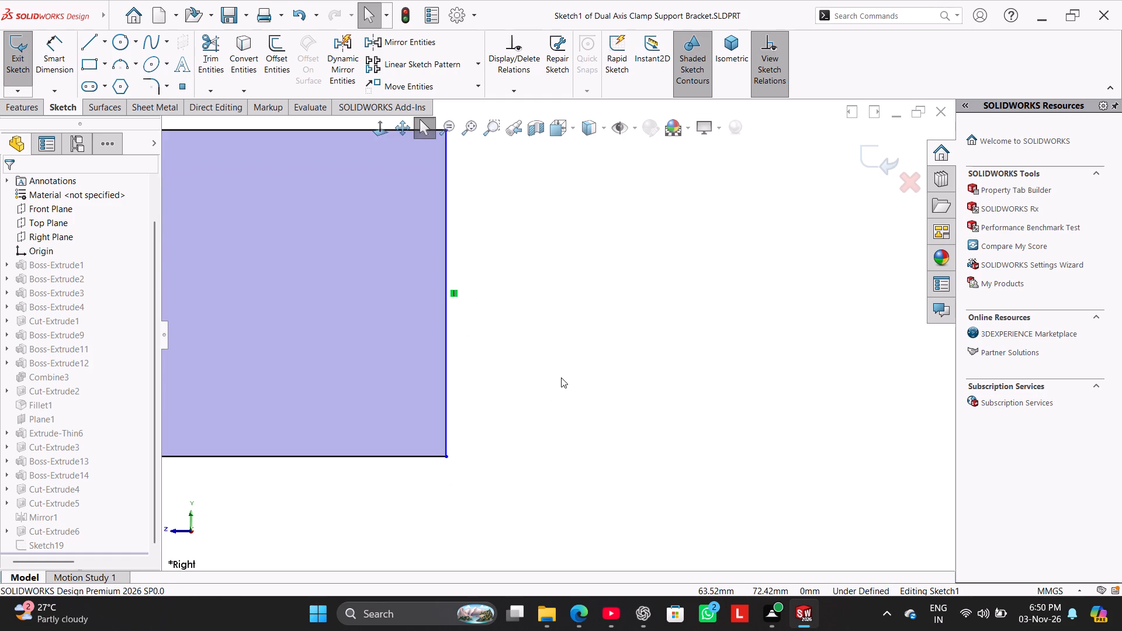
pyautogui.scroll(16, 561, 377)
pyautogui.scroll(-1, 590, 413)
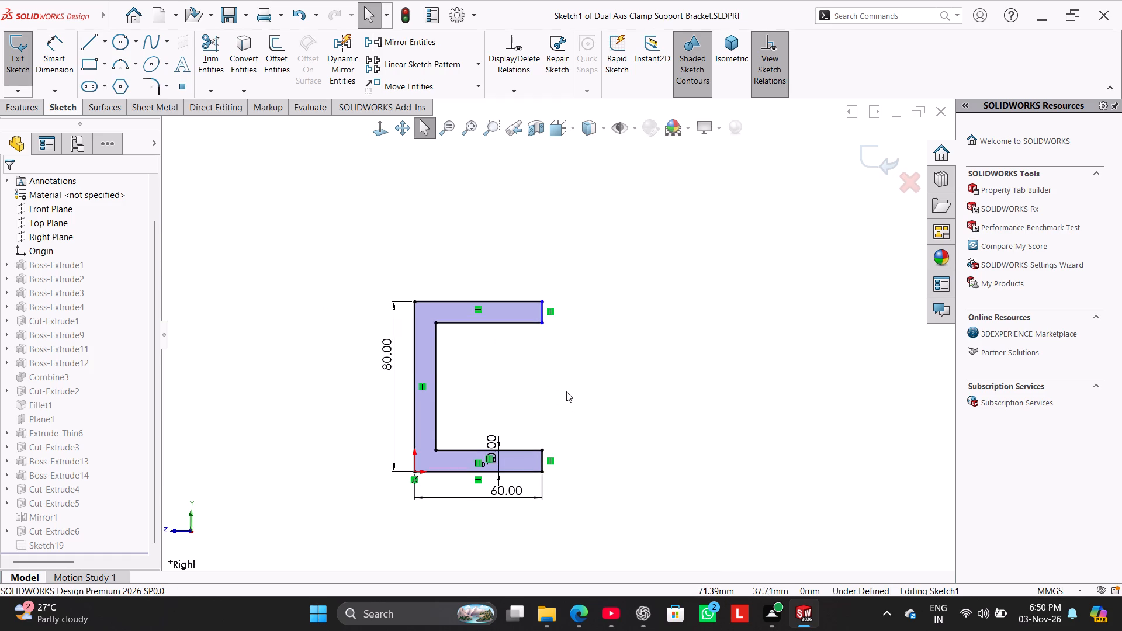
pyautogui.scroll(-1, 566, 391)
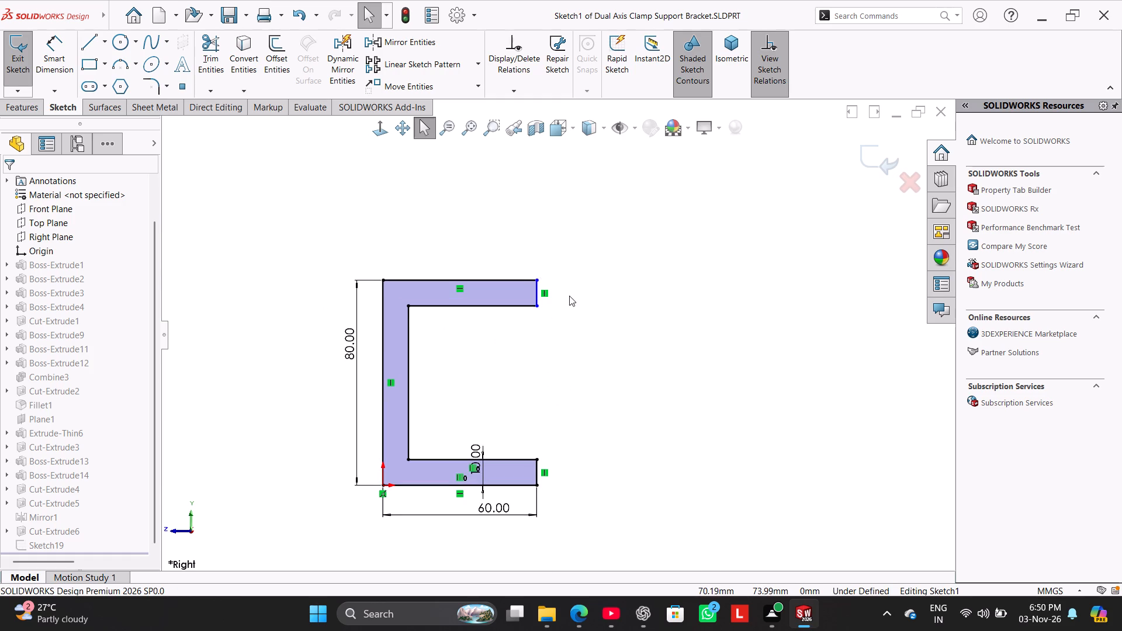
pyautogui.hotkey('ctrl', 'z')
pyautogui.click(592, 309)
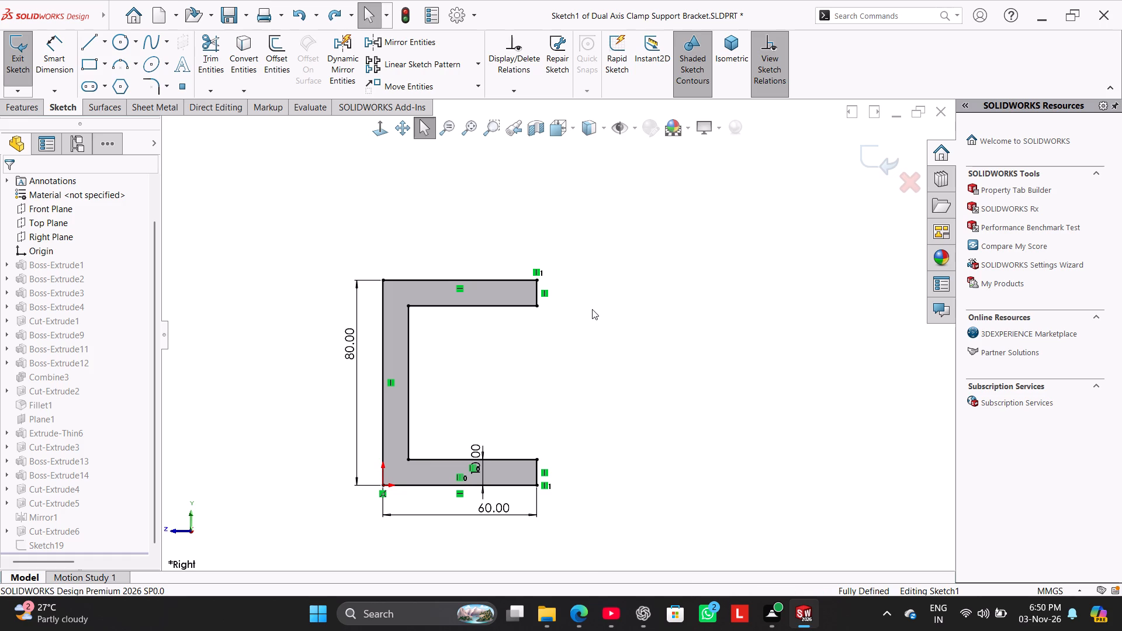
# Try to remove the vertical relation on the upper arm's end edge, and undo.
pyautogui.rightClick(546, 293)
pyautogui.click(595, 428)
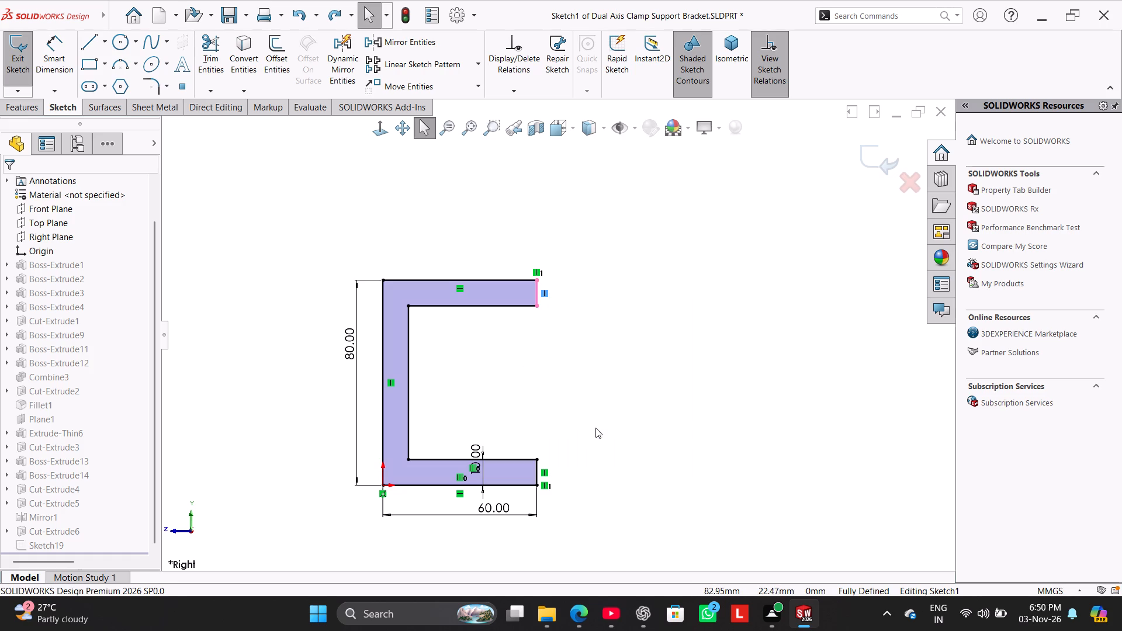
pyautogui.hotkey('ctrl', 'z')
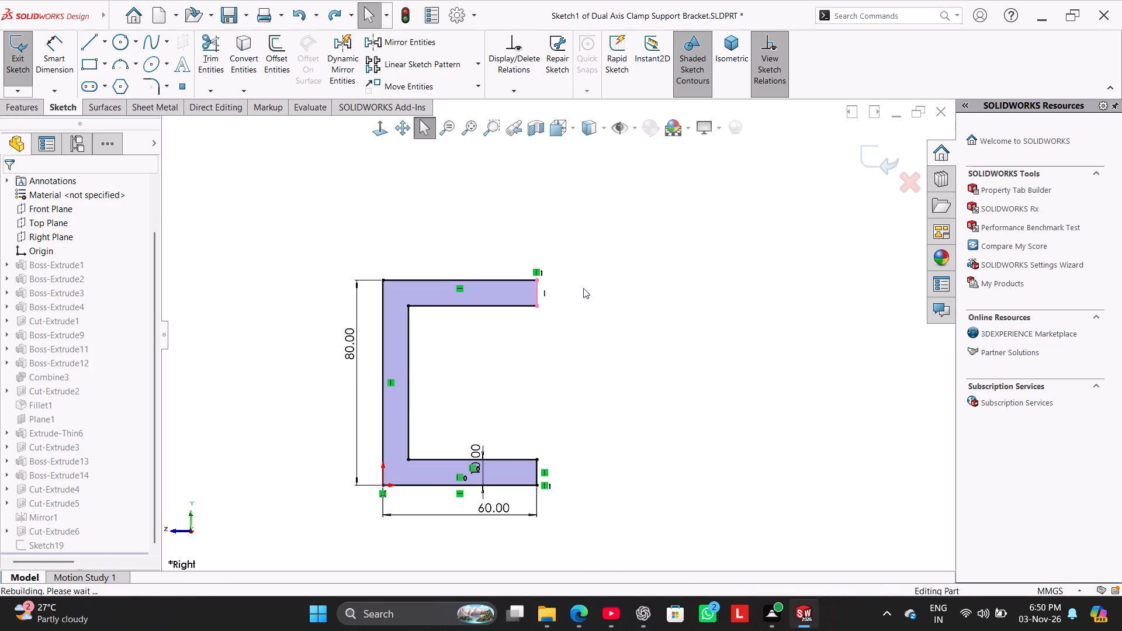
# Reopen the C-shaped profile sketch and delete the vertical relations on both arms' end edges and between their end points.
pyautogui.rightClick(46, 260)
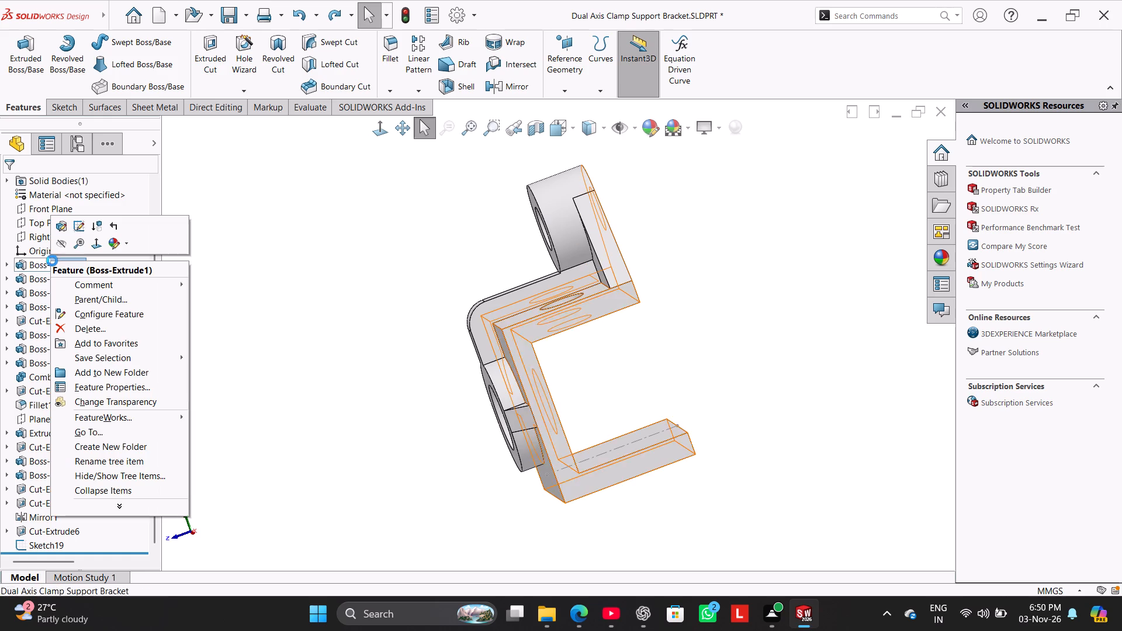
pyautogui.click(78, 226)
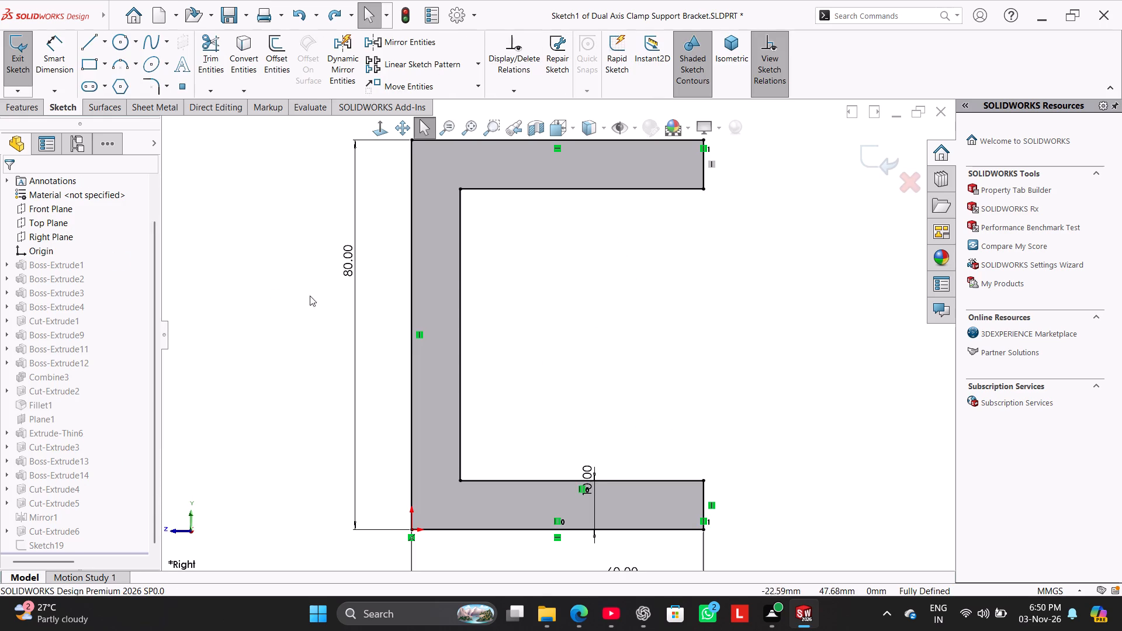
pyautogui.scroll(3, 695, 219)
pyautogui.scroll(-1, 679, 248)
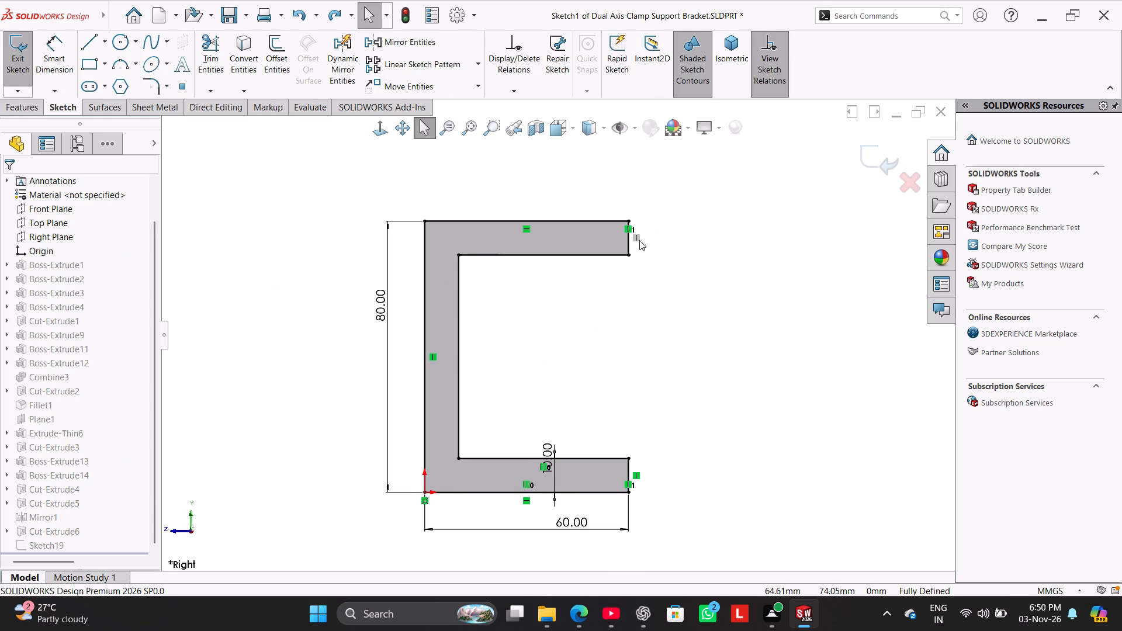
pyautogui.rightClick(639, 238)
pyautogui.click(684, 384)
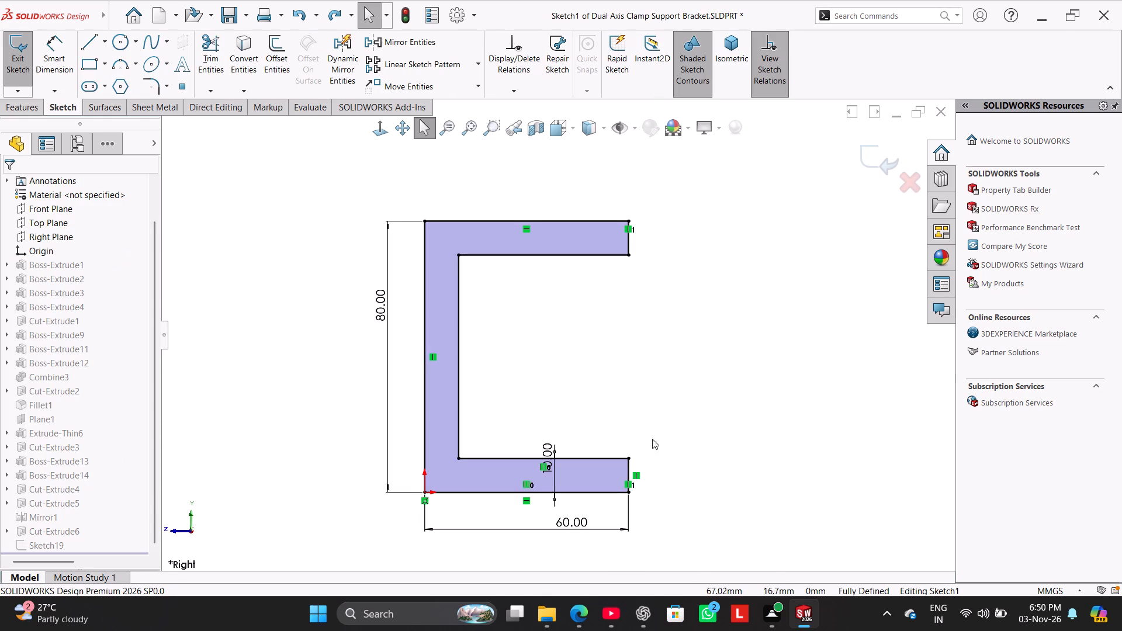
pyautogui.rightClick(635, 476)
pyautogui.click(683, 585)
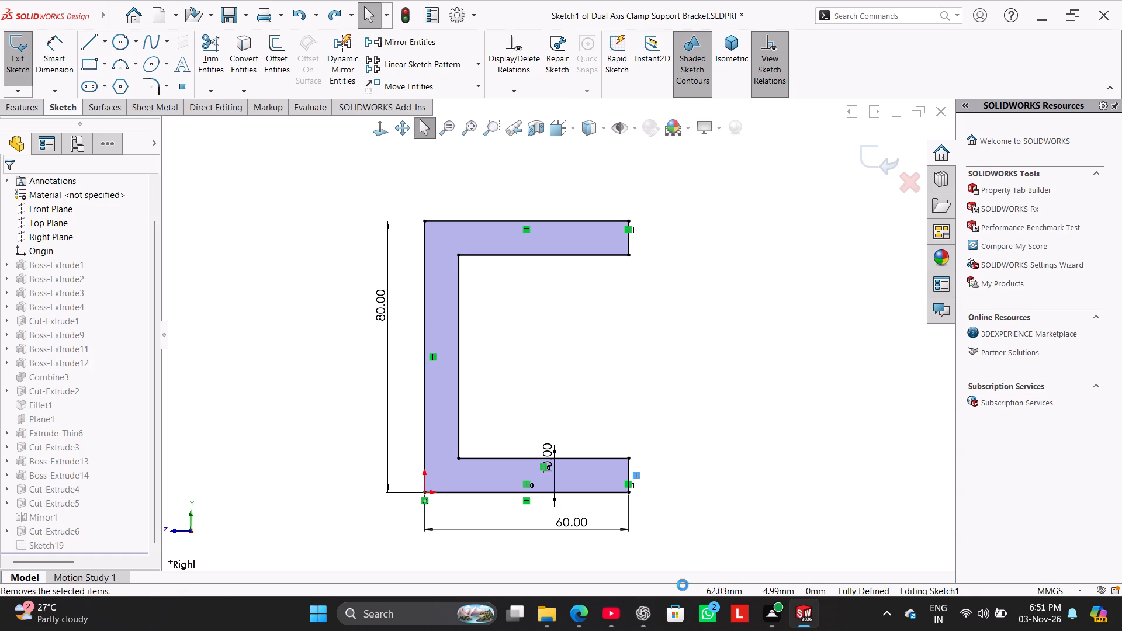
pyautogui.rightClick(626, 231)
pyautogui.click(652, 372)
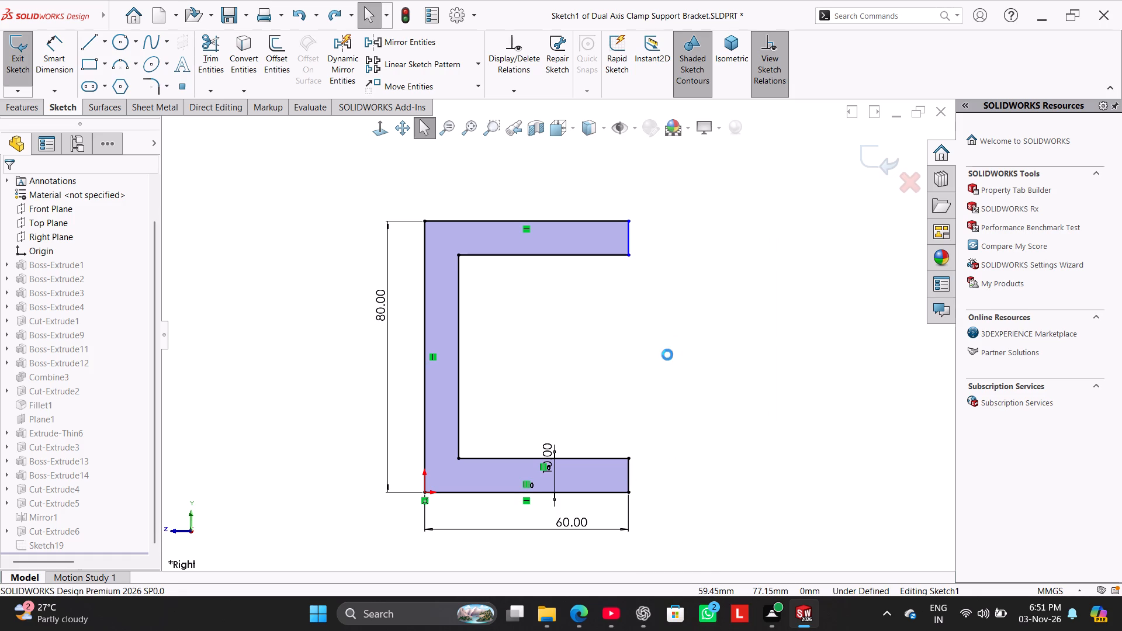
# Shorten the profile's upper arm by moving its end edge inward, leaving an inner length of about 41 mm.
pyautogui.moveTo(627, 235); pyautogui.dragTo(626, 235)
pyautogui.moveTo(626, 235); pyautogui.dragTo(598, 243)
pyautogui.click(544, 184)
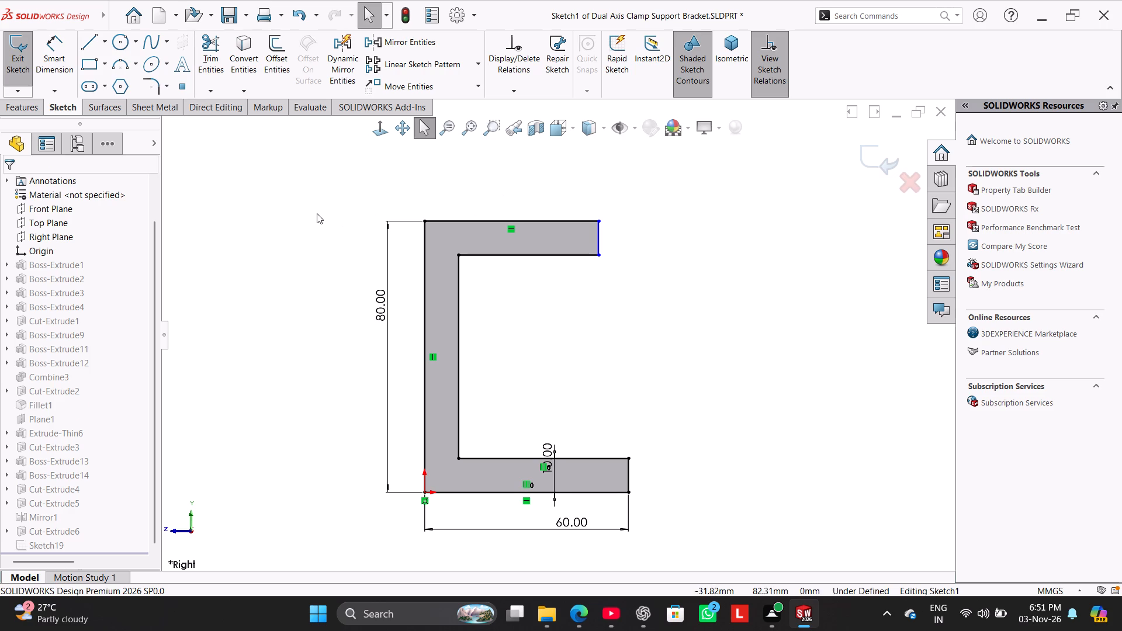
pyautogui.click(488, 164)
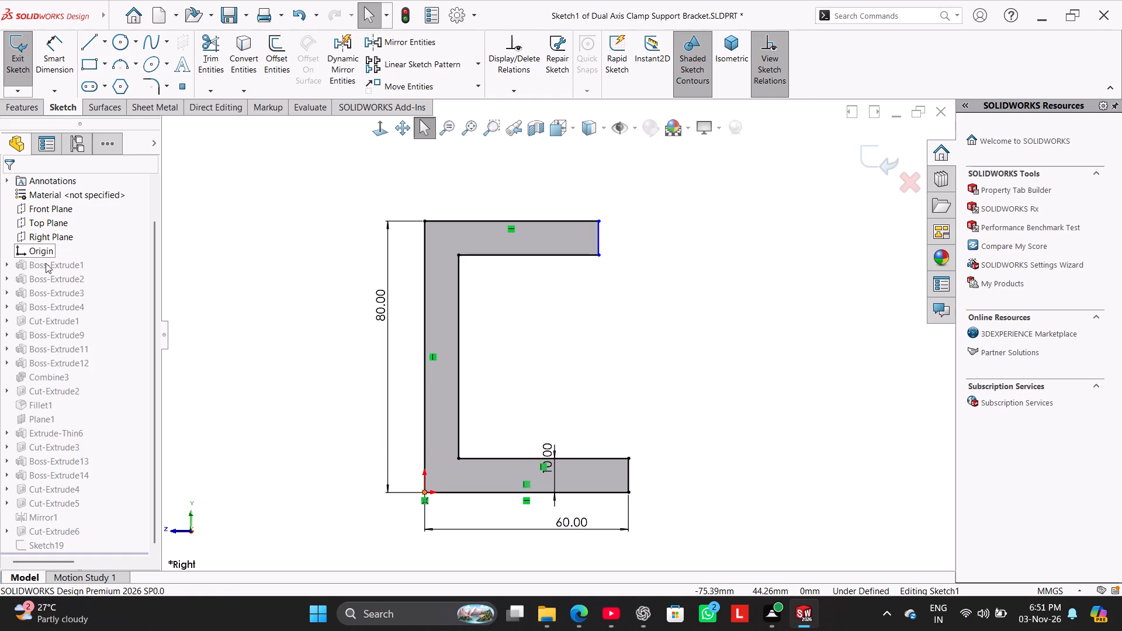
# Dimension the upper arm's inner horizontal edge and set it to 50 mm.
pyautogui.click(63, 50)
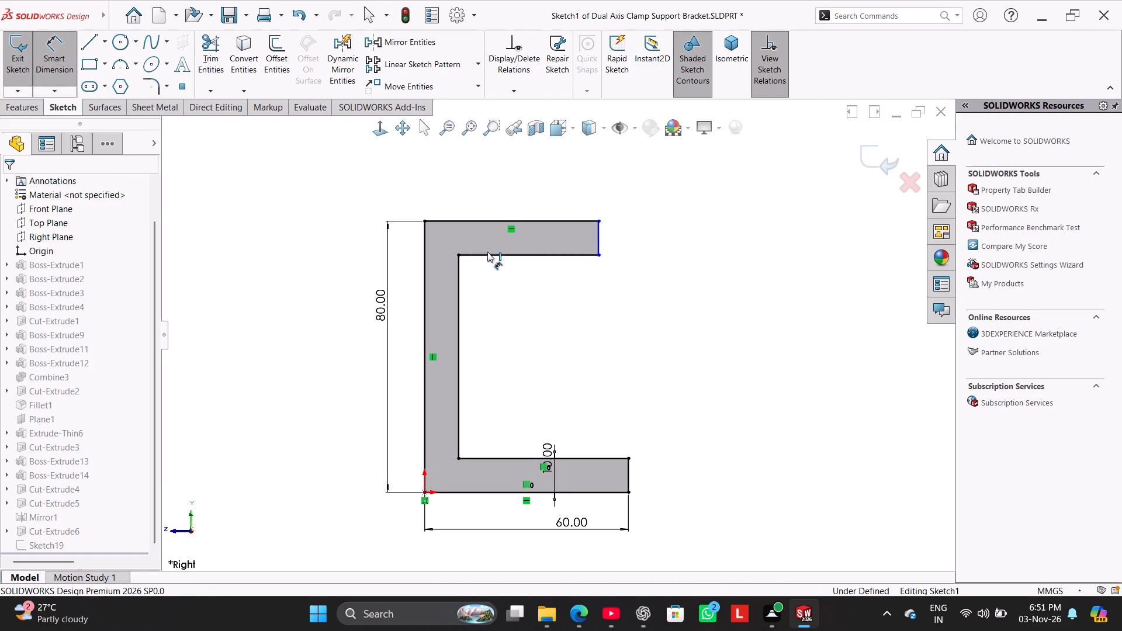
pyautogui.click(541, 256)
pyautogui.click(534, 289)
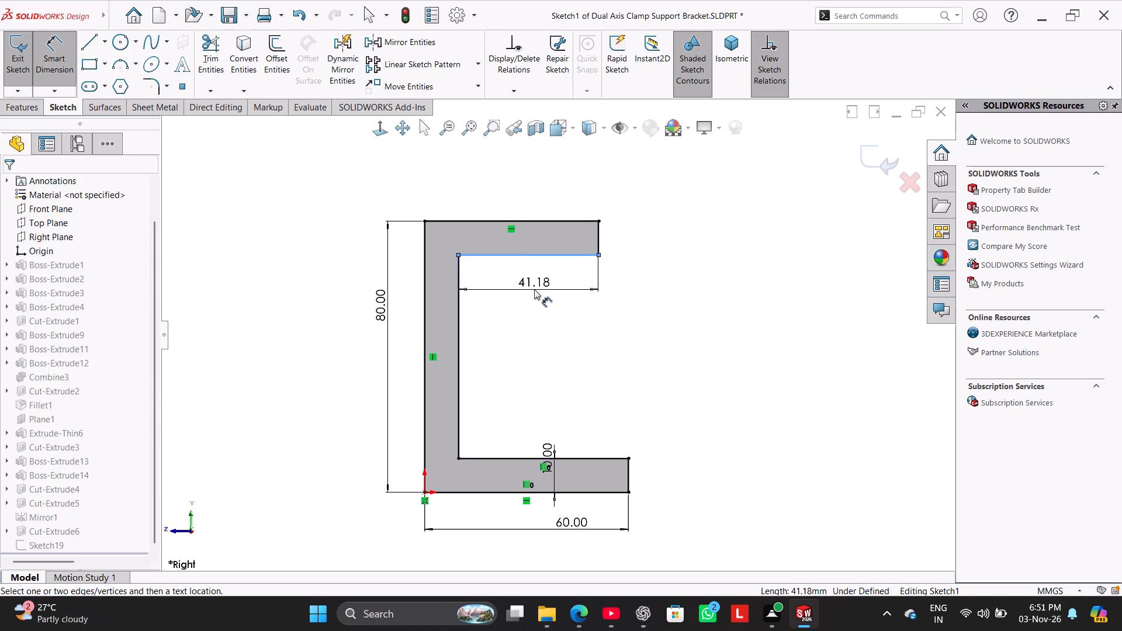
pyautogui.write('50')
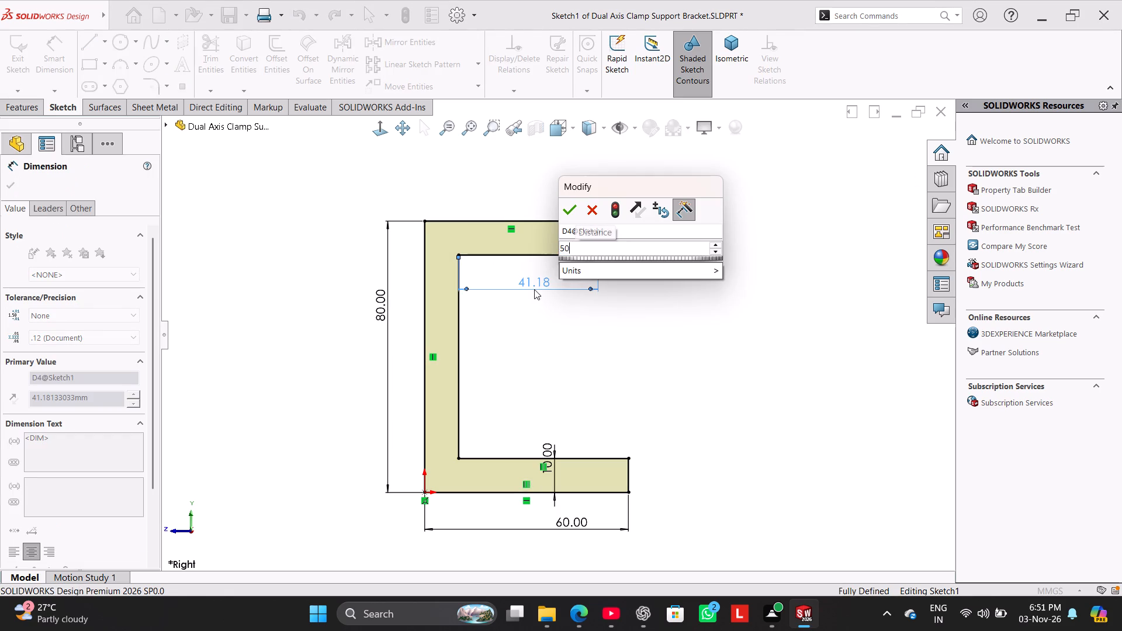
pyautogui.press('Return')
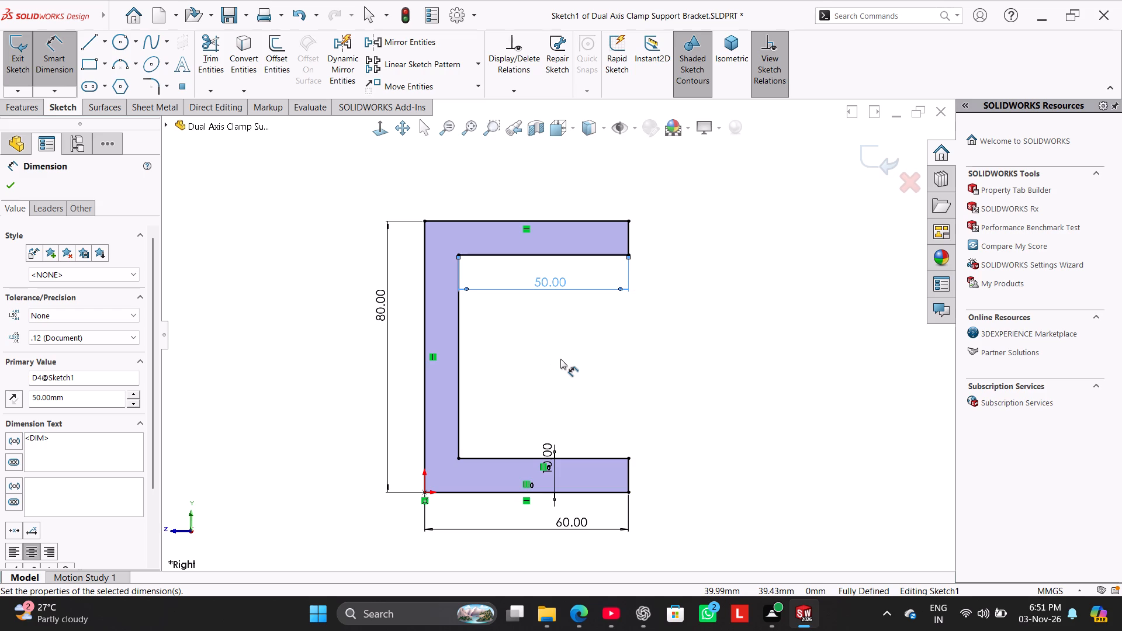
# Set the upper arm's inner edge dimension to 40 mm and exit the sketch.
pyautogui.doubleClick(555, 284)
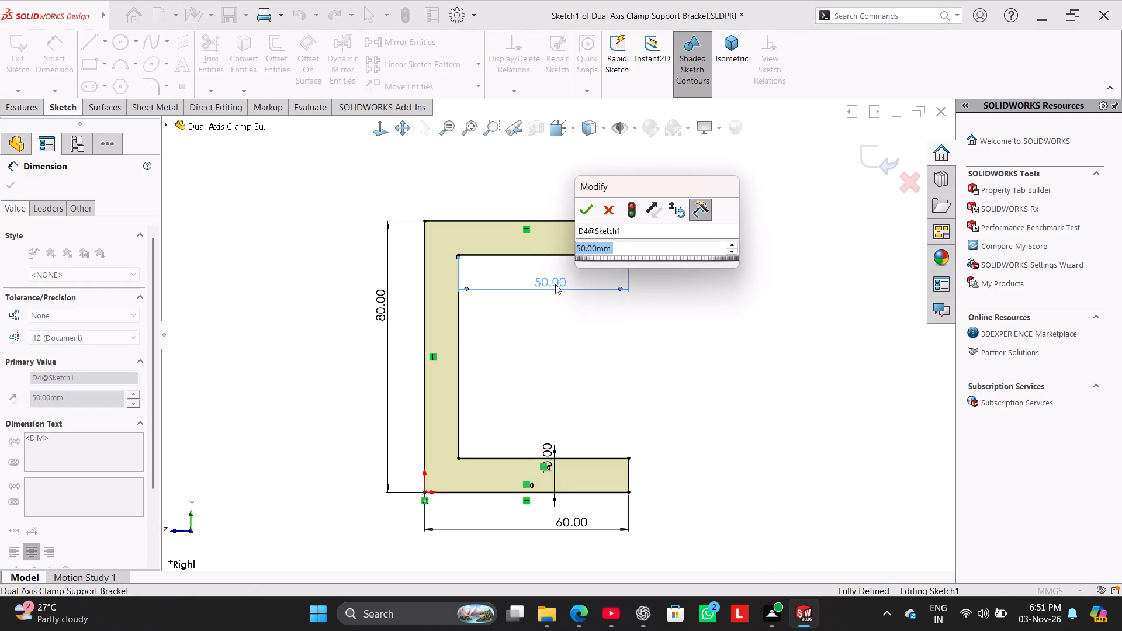
pyautogui.write('40')
pyautogui.press('Return')
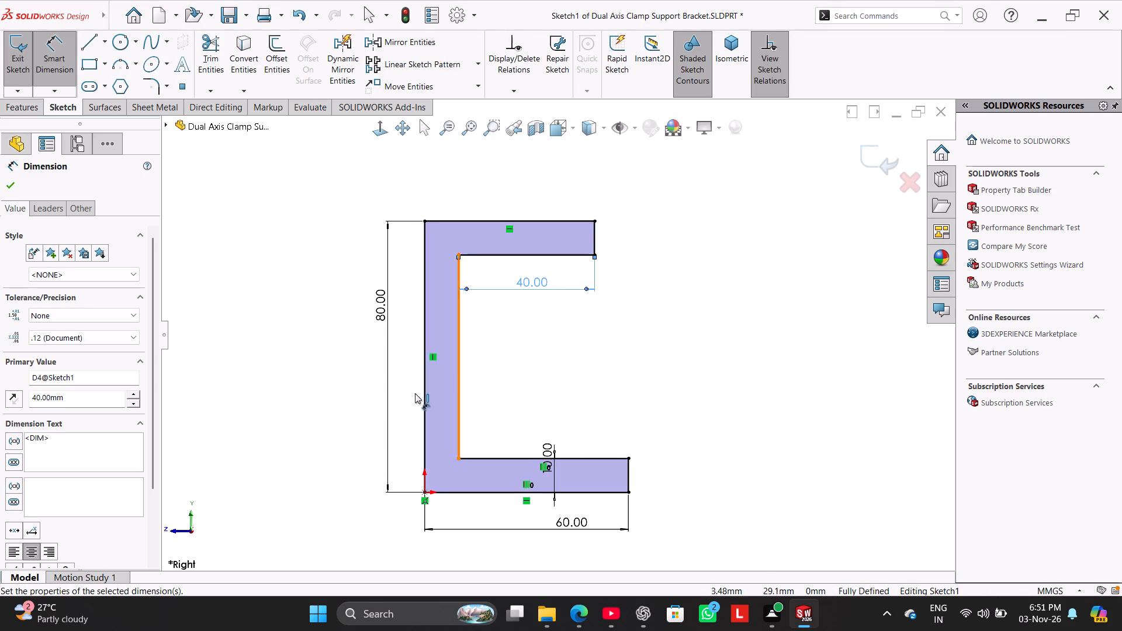
pyautogui.click(26, 64)
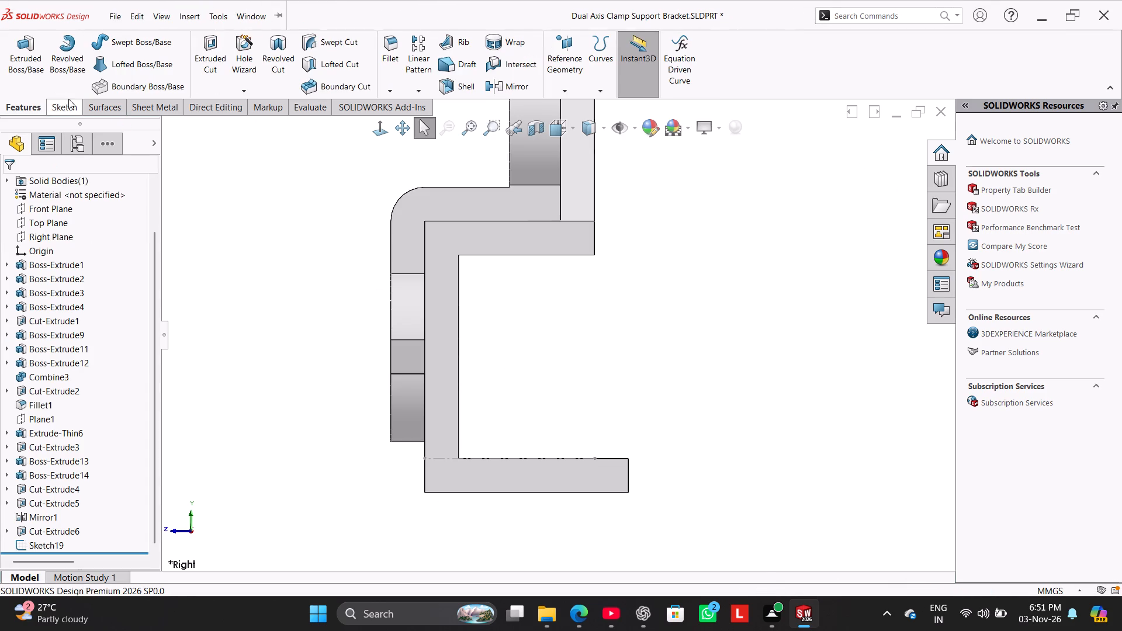
# Open the lower flange's centreline sketch (Sketch19) for editing.
pyautogui.moveTo(262, 242); pyautogui.dragTo(306, 224, button='right')
pyautogui.moveTo(289, 301); pyautogui.dragTo(359, 344, button='middle')
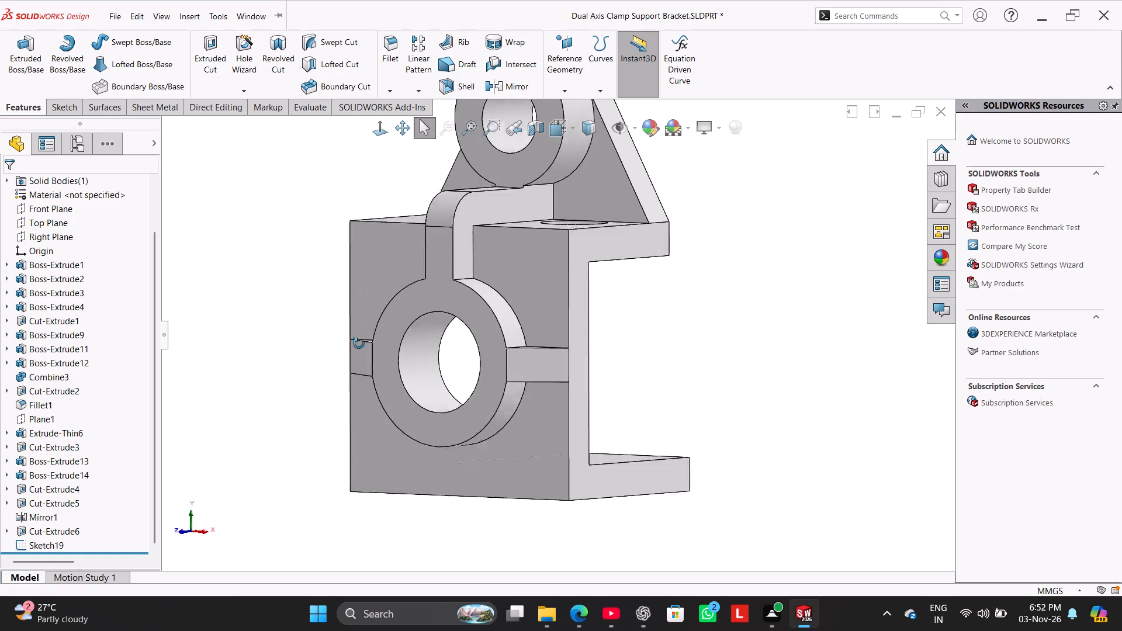
pyautogui.moveTo(359, 344); pyautogui.dragTo(352, 345, button='middle')
pyautogui.moveTo(155, 284); pyautogui.dragTo(162, 364)
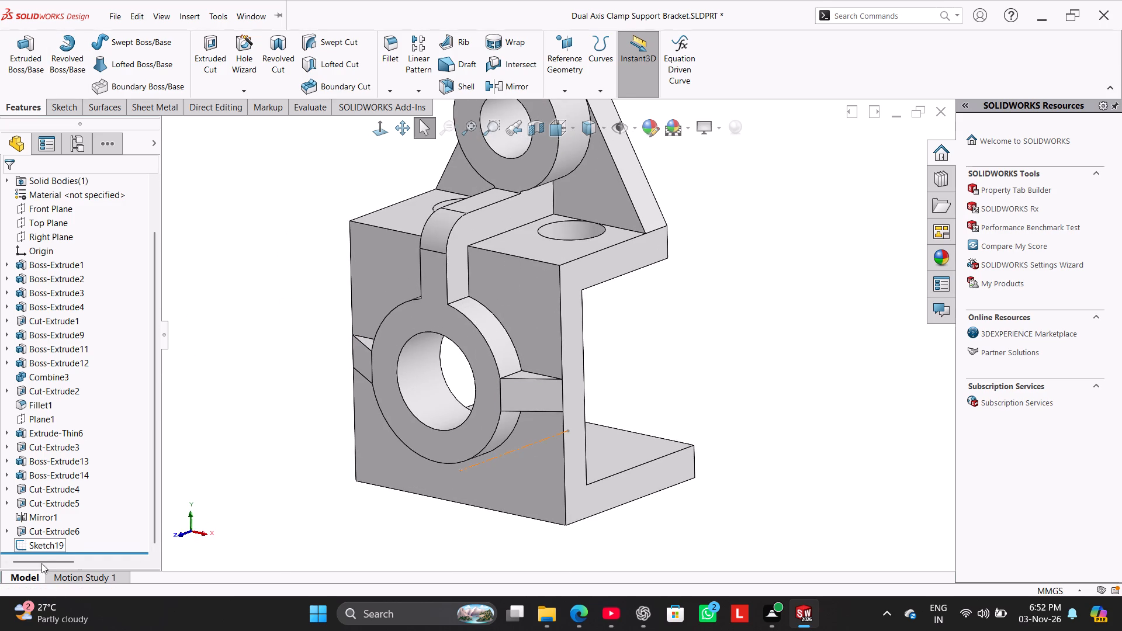
pyautogui.rightClick(45, 545)
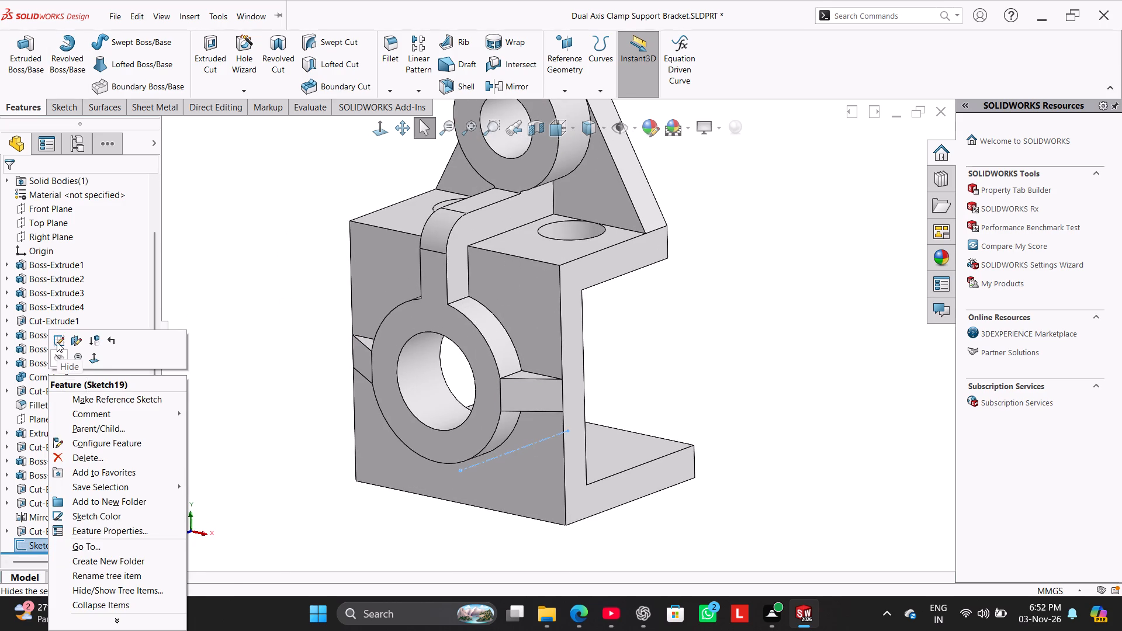
pyautogui.click(57, 342)
pyautogui.click(221, 363)
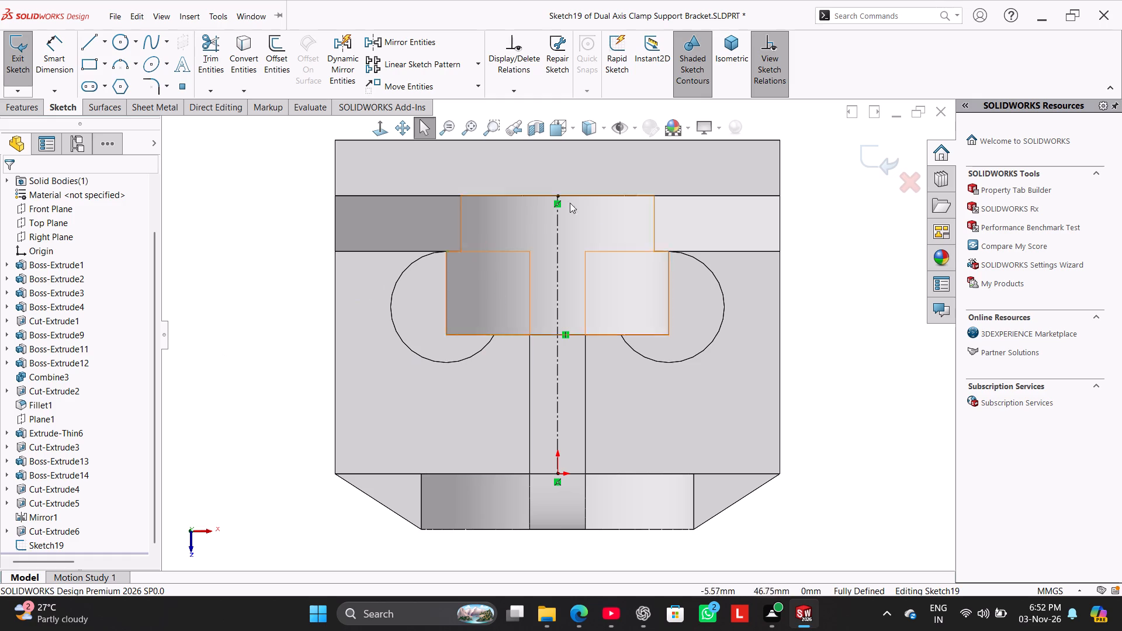
pyautogui.click(812, 235)
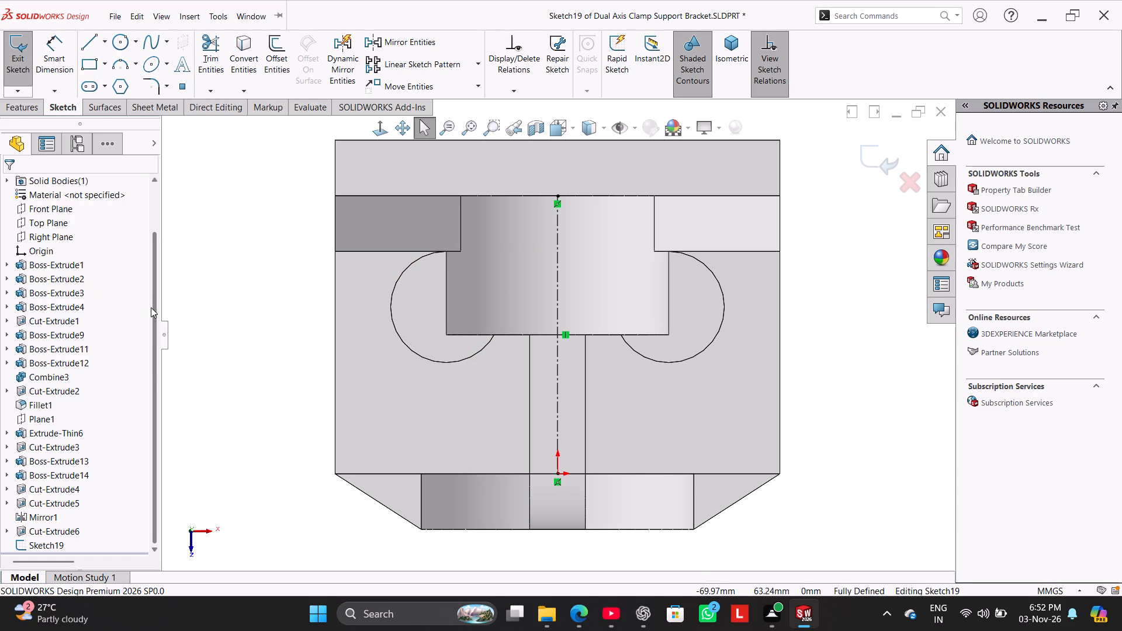
# Edit the sketch of the two 20 mm holes and dimension a hole centre 25 mm from the block's front edge.
pyautogui.moveTo(151, 307); pyautogui.dragTo(165, 376)
pyautogui.rightClick(76, 529)
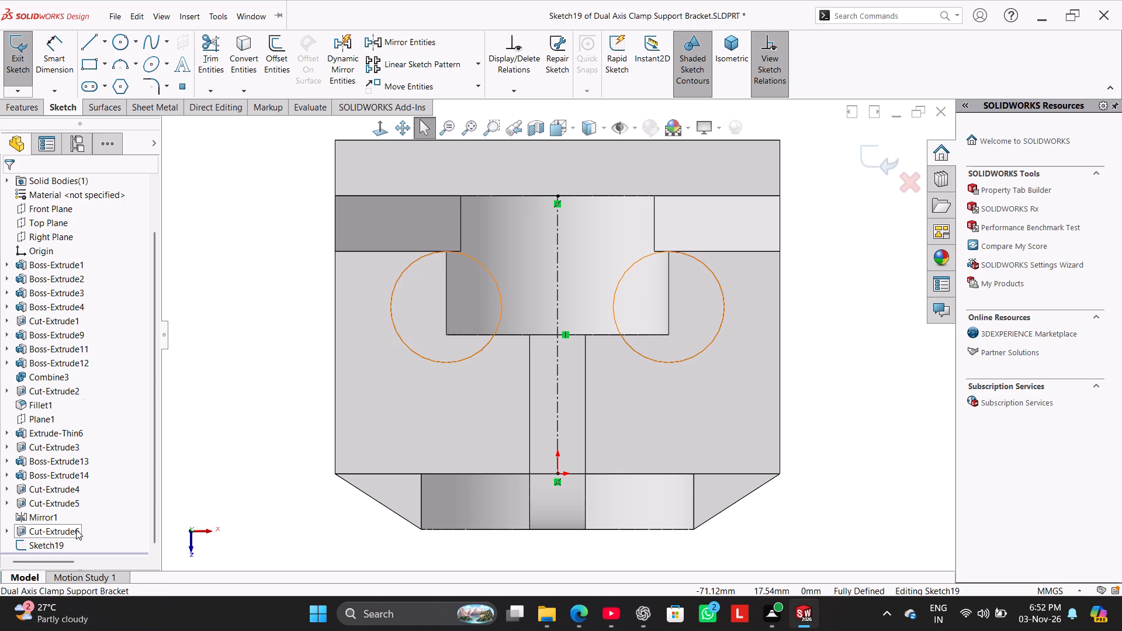
pyautogui.click(20, 70)
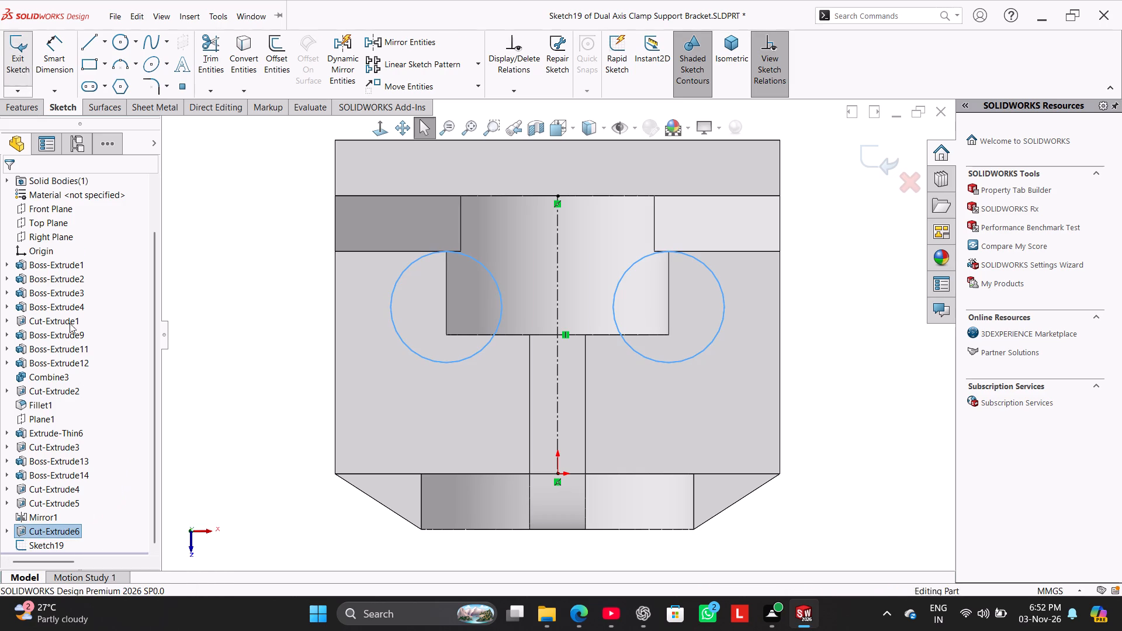
pyautogui.rightClick(77, 528)
pyautogui.click(108, 337)
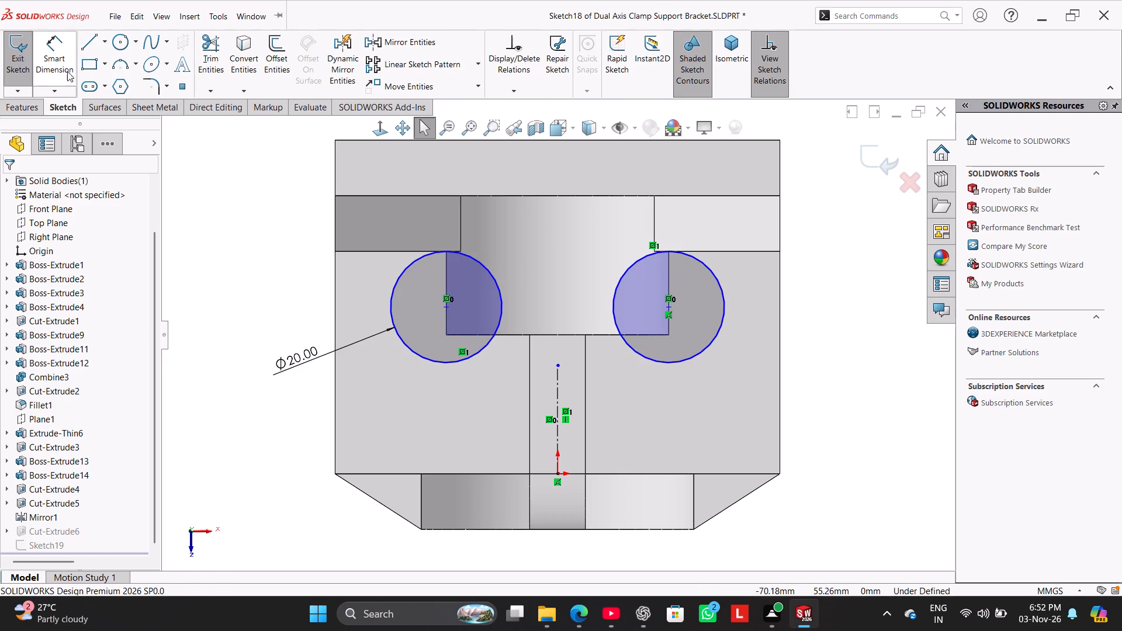
pyautogui.click(64, 57)
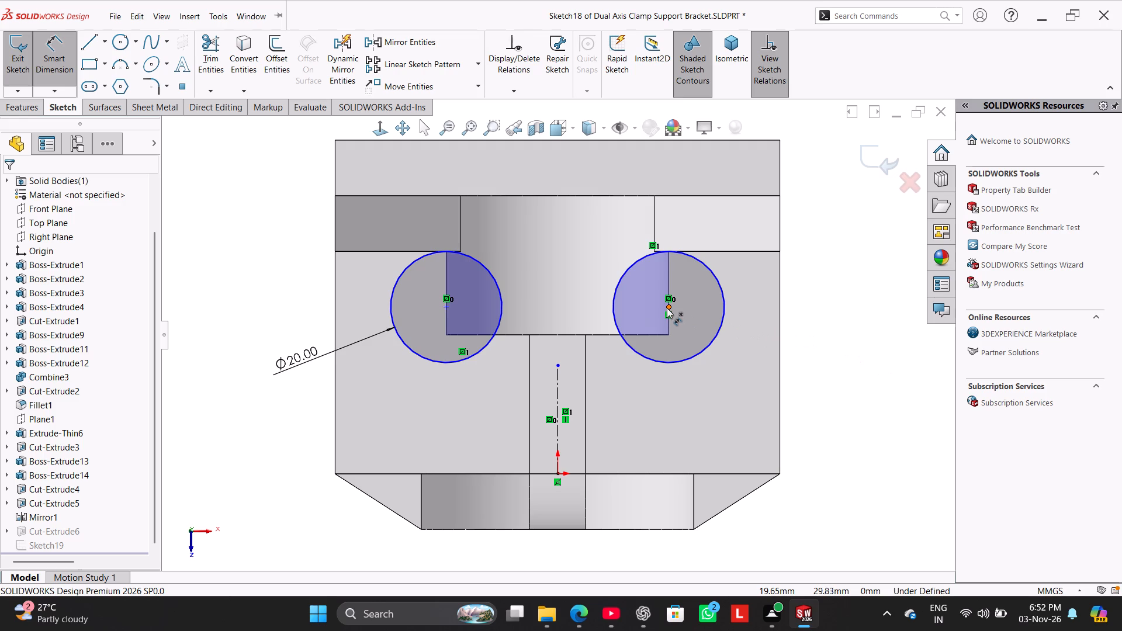
pyautogui.click(667, 308)
pyautogui.click(705, 472)
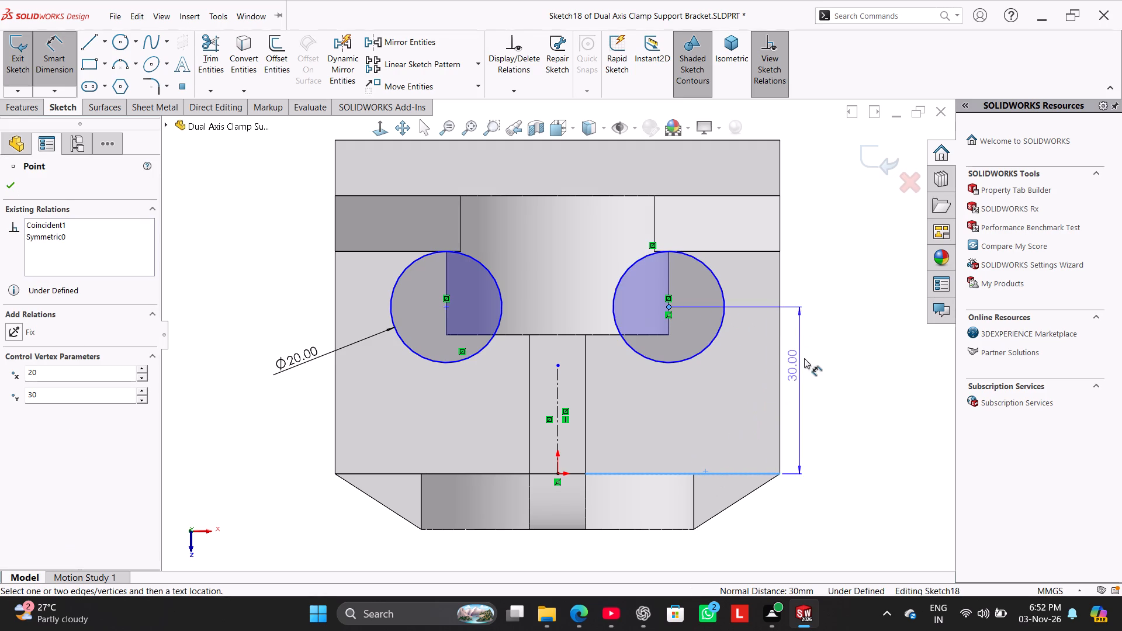
pyautogui.click(813, 369)
pyautogui.write('25')
pyautogui.press('Return')
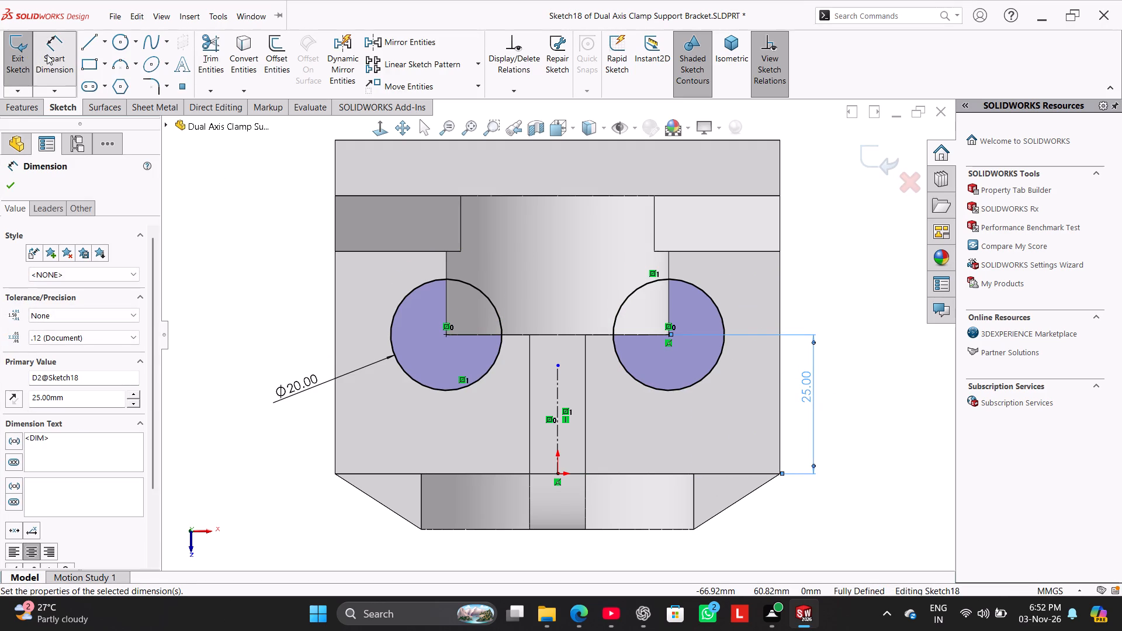
pyautogui.click(61, 57)
pyautogui.click(21, 67)
pyautogui.click(269, 251)
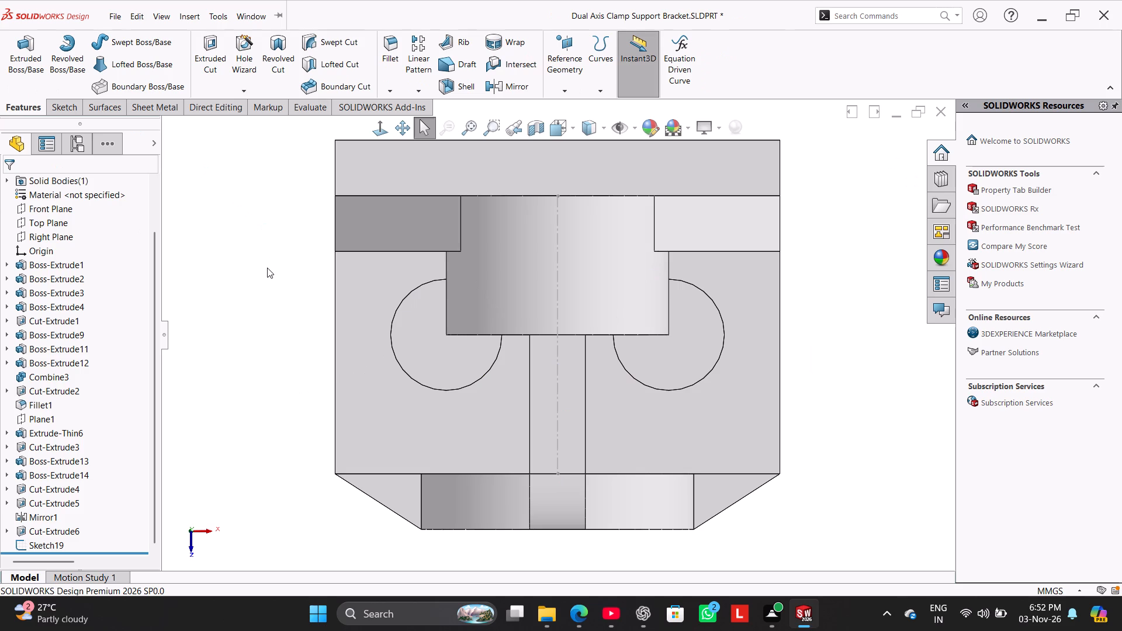
# Open the lower flange's centreline sketch (Sketch19) for editing.
pyautogui.moveTo(264, 280); pyautogui.dragTo(318, 239, button='right')
pyautogui.click(248, 294)
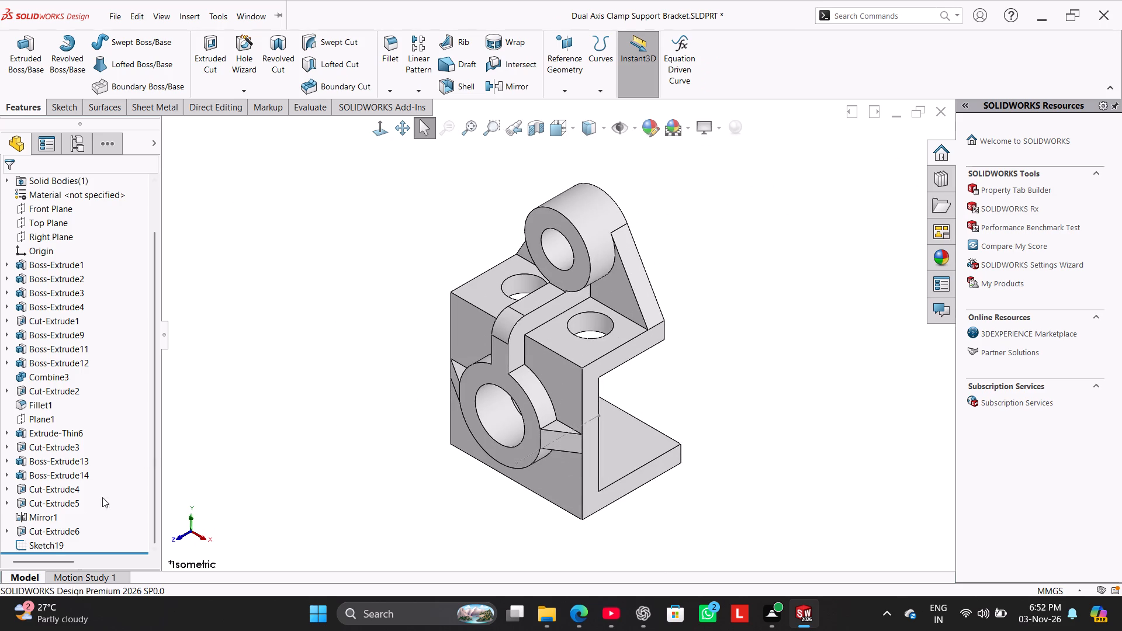
pyautogui.rightClick(43, 547)
pyautogui.click(61, 338)
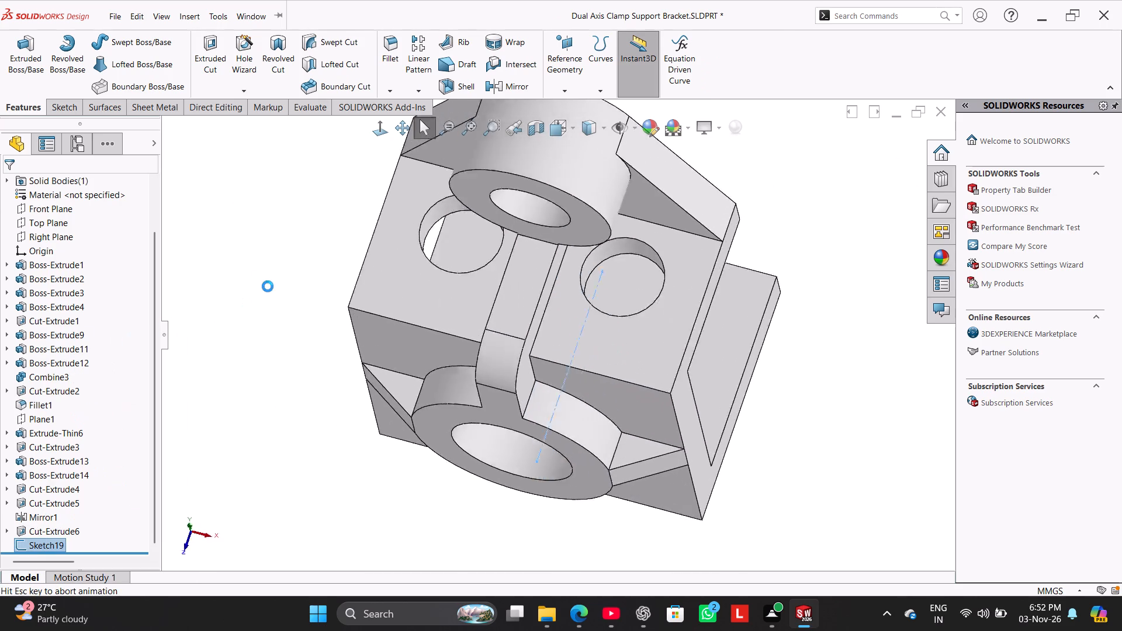
pyautogui.click(243, 262)
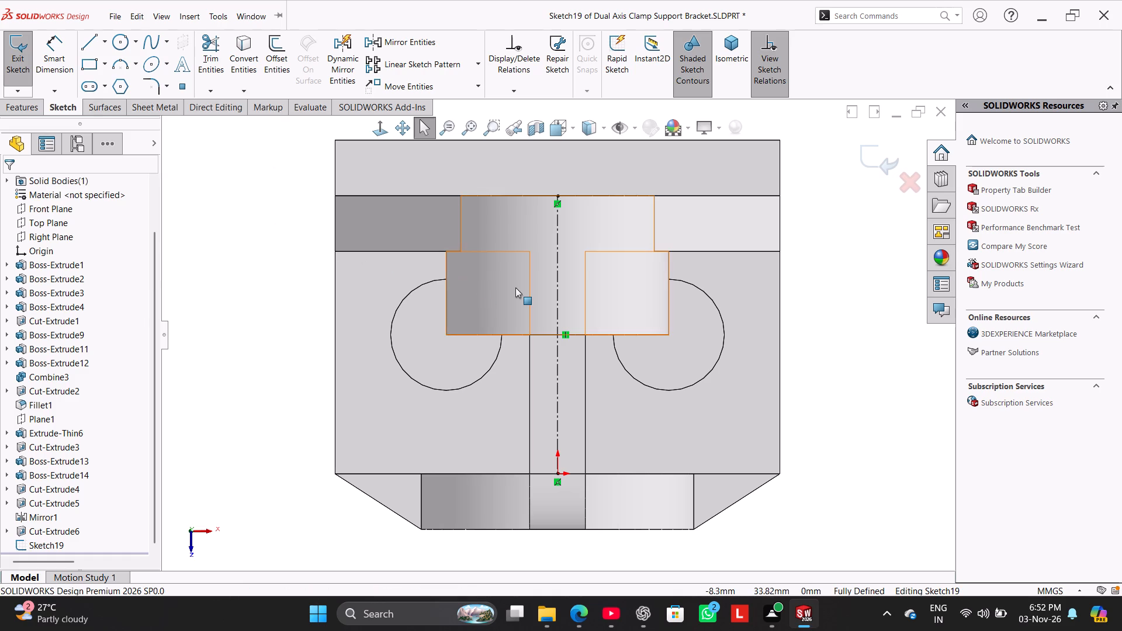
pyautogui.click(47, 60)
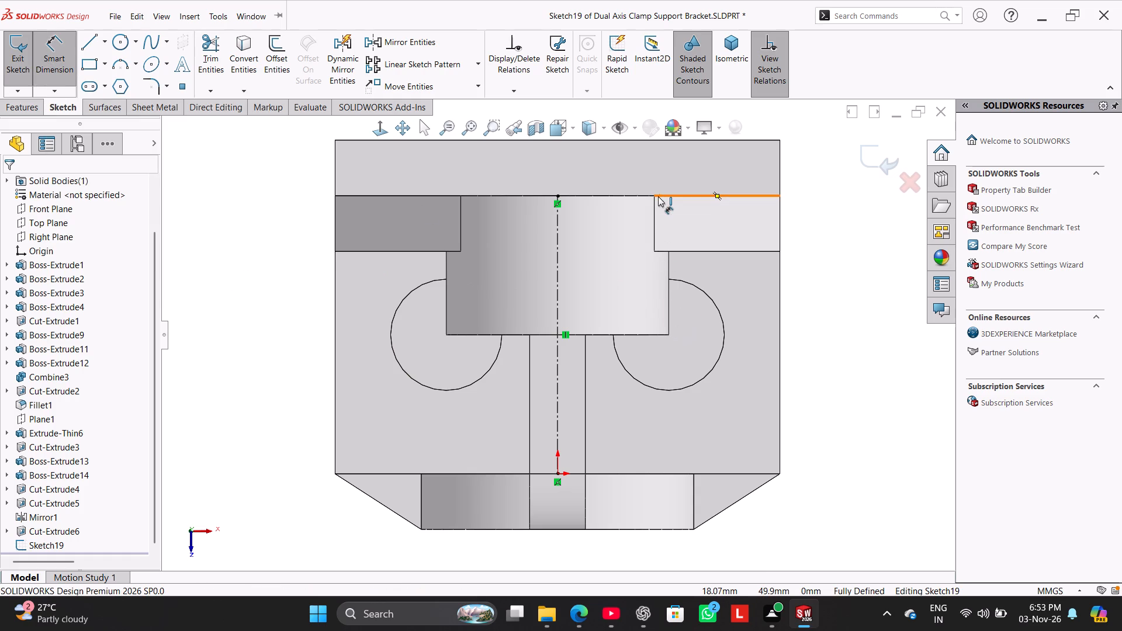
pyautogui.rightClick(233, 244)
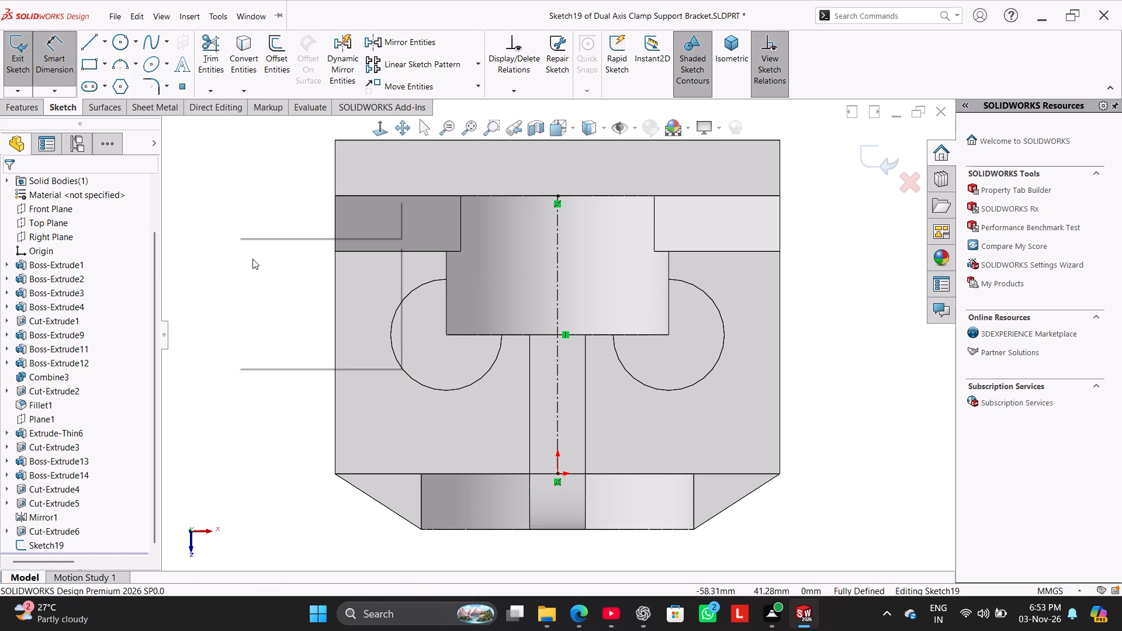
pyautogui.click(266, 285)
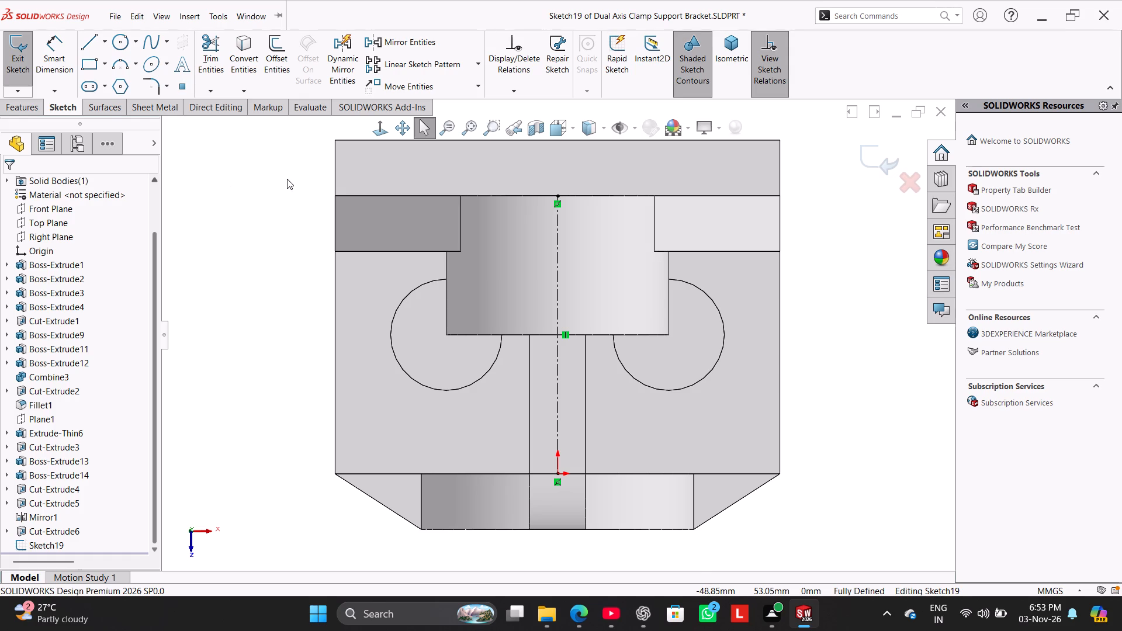
# Sketch a circle centred on the centreline's far endpoint, set its diameter to 40 mm, and exit the sketch.
pyautogui.click(124, 37)
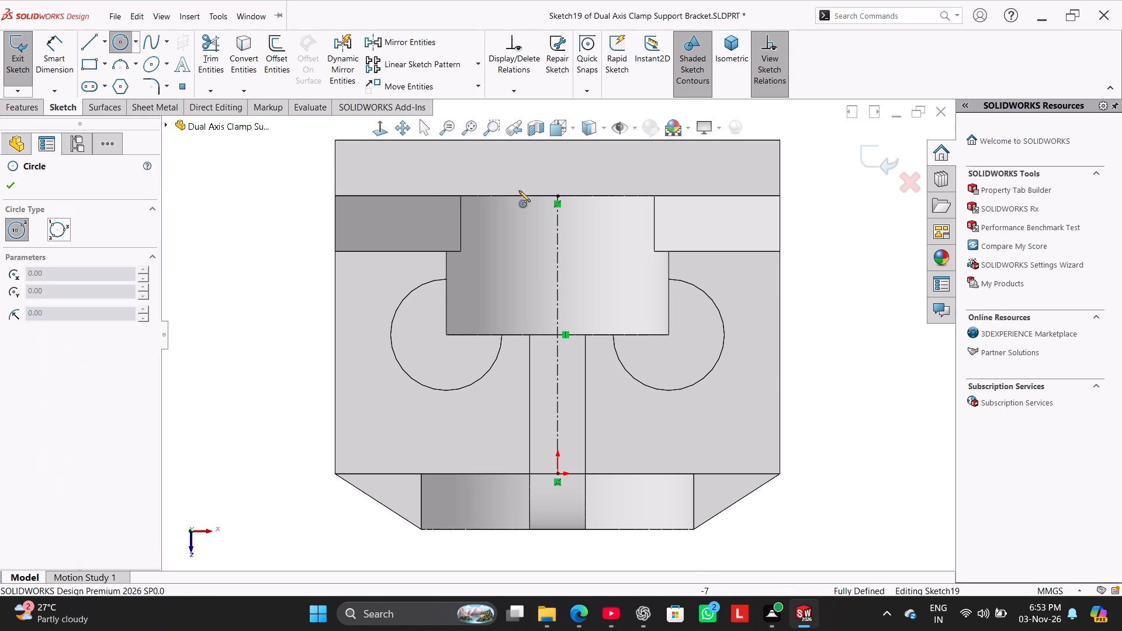
pyautogui.click(555, 196)
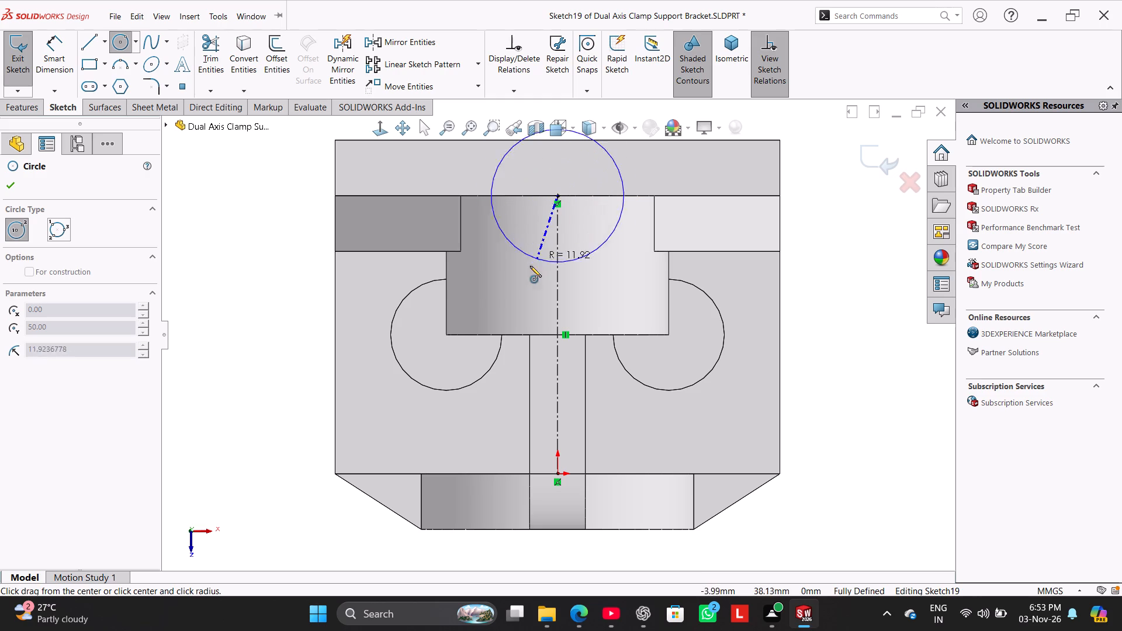
pyautogui.click(519, 272)
pyautogui.click(42, 54)
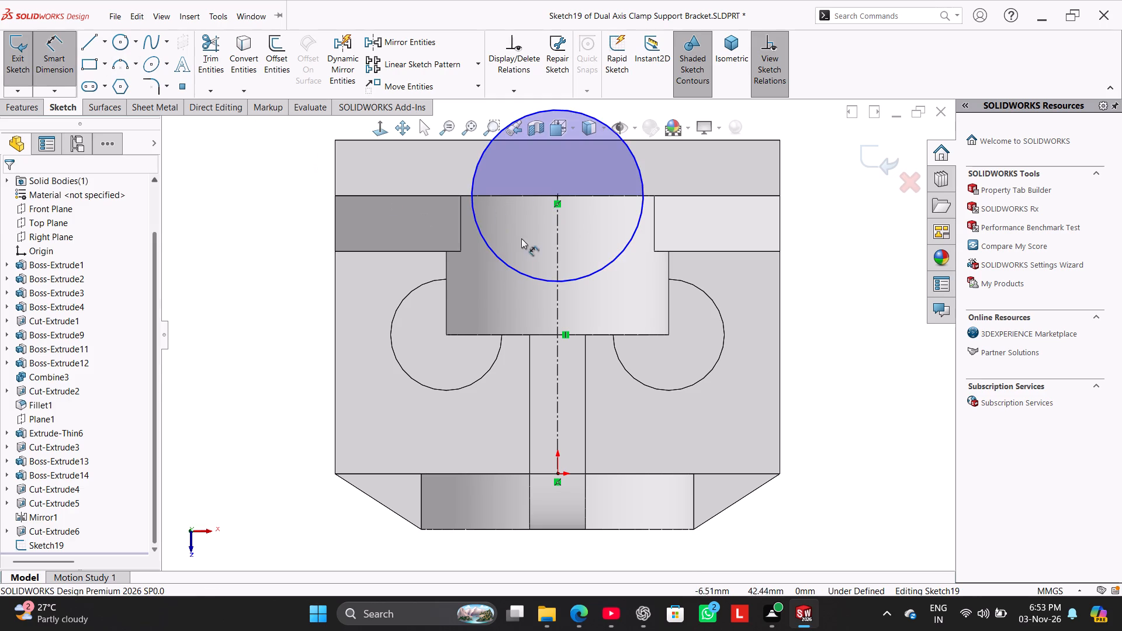
pyautogui.click(499, 260)
pyautogui.click(290, 290)
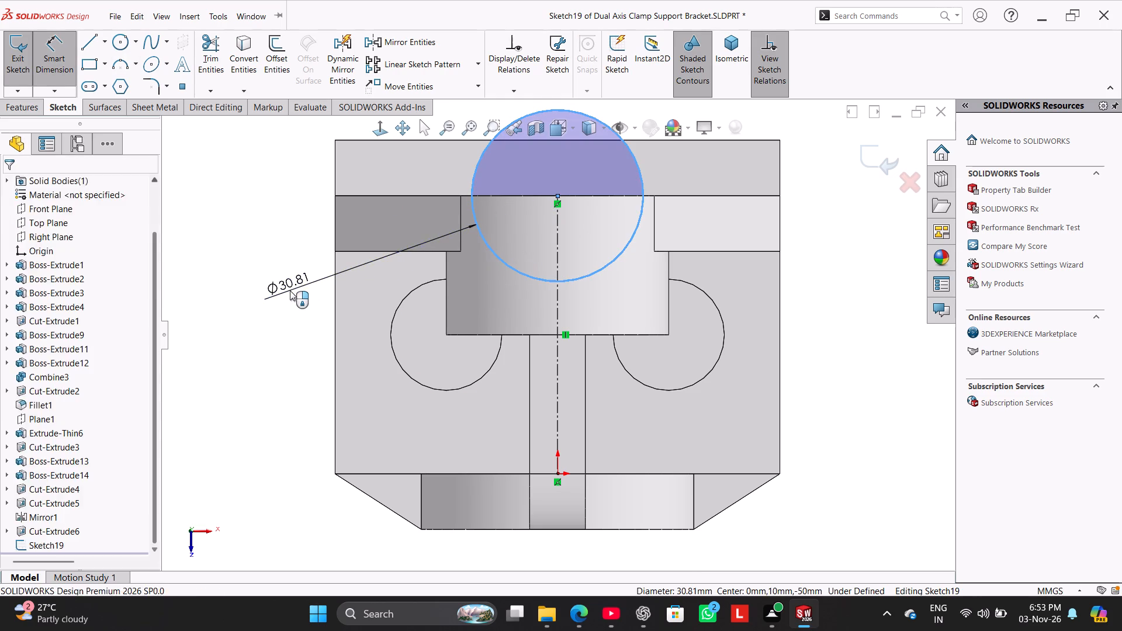
pyautogui.write('40')
pyautogui.press('Return')
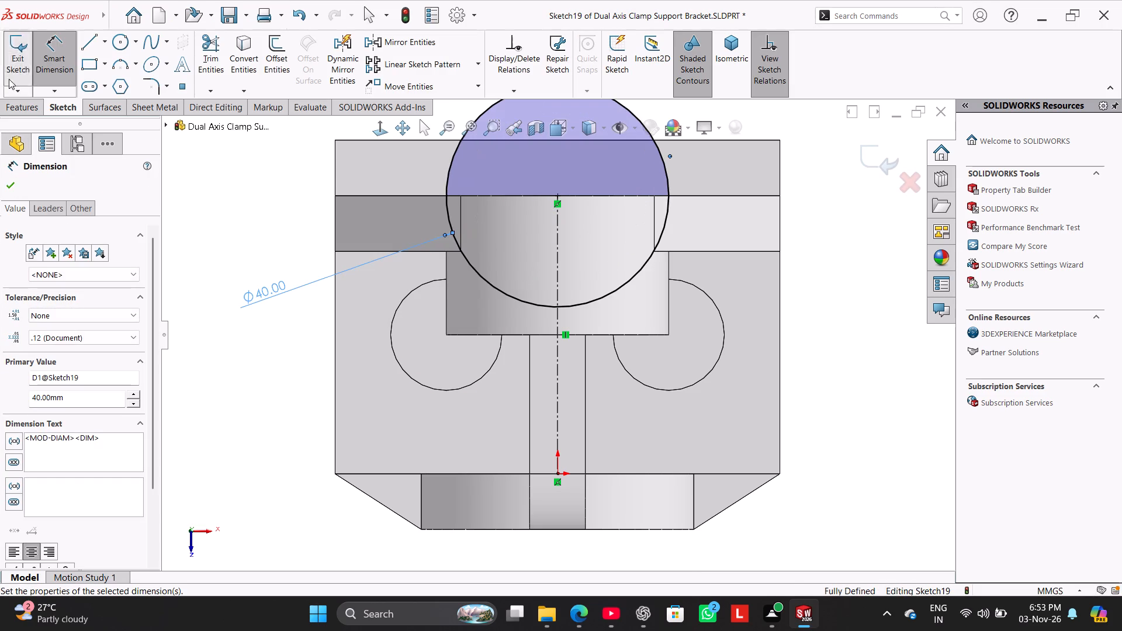
pyautogui.rightClick(229, 194)
pyautogui.click(267, 231)
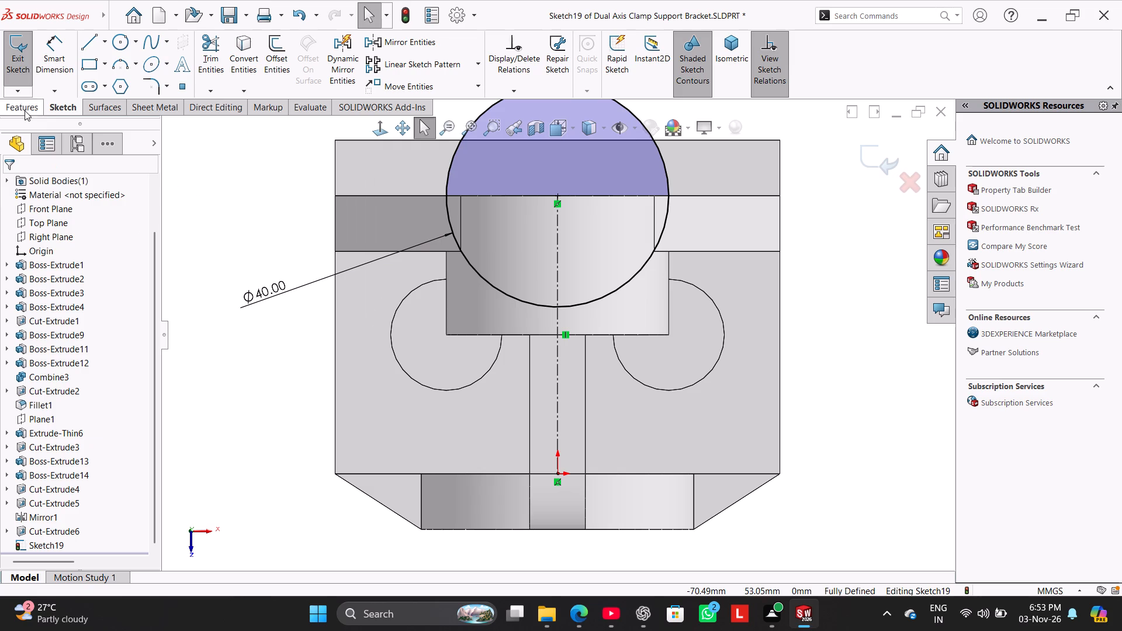
pyautogui.click(19, 66)
# Cut the lower flange with the 40 mm circle in Sketch19, using an extruded cut with the Up To Next end condition.
pyautogui.moveTo(288, 323); pyautogui.dragTo(320, 288, button='right')
pyautogui.moveTo(254, 304); pyautogui.dragTo(351, 201, button='right')
pyautogui.click(283, 267)
pyautogui.moveTo(311, 294); pyautogui.dragTo(271, 321, button='middle')
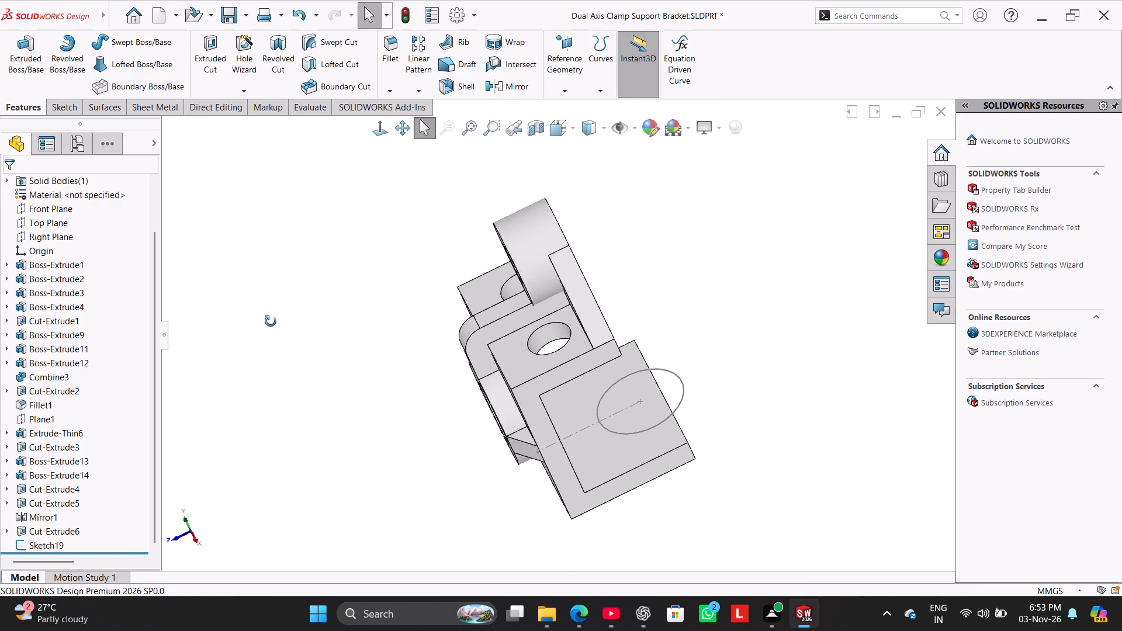
pyautogui.moveTo(271, 321); pyautogui.dragTo(286, 308, button='middle')
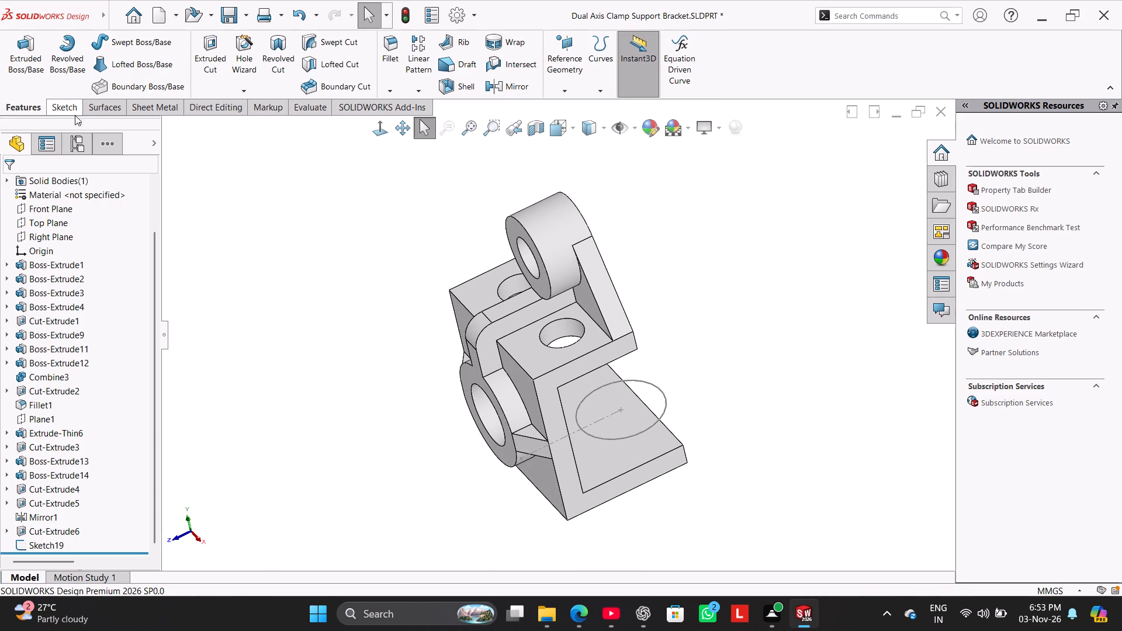
pyautogui.click(207, 58)
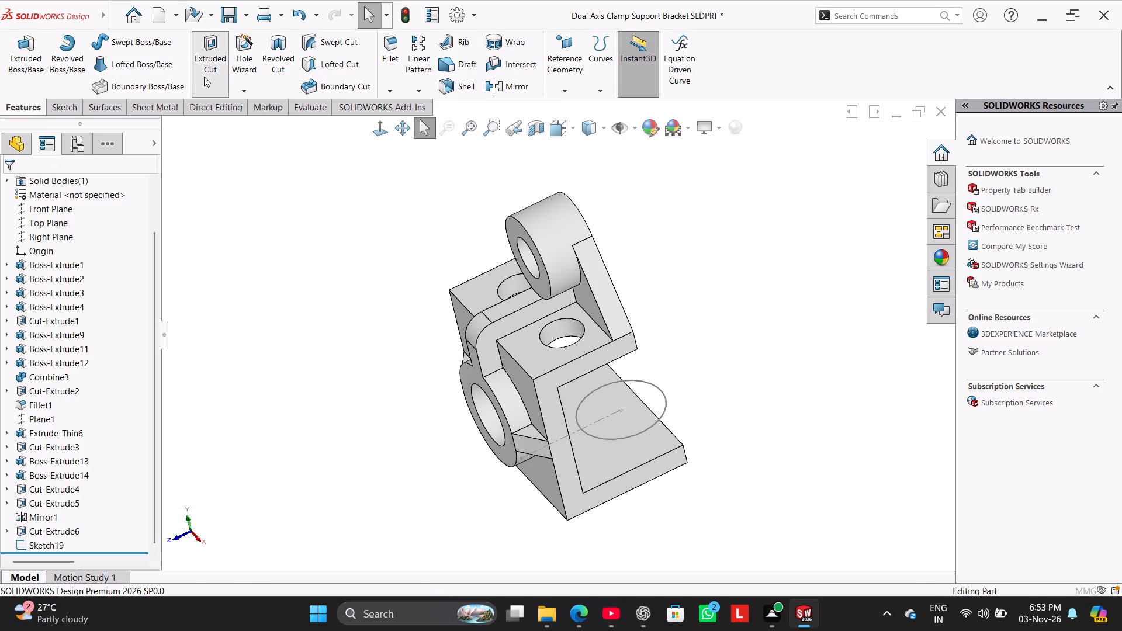
pyautogui.click(164, 126)
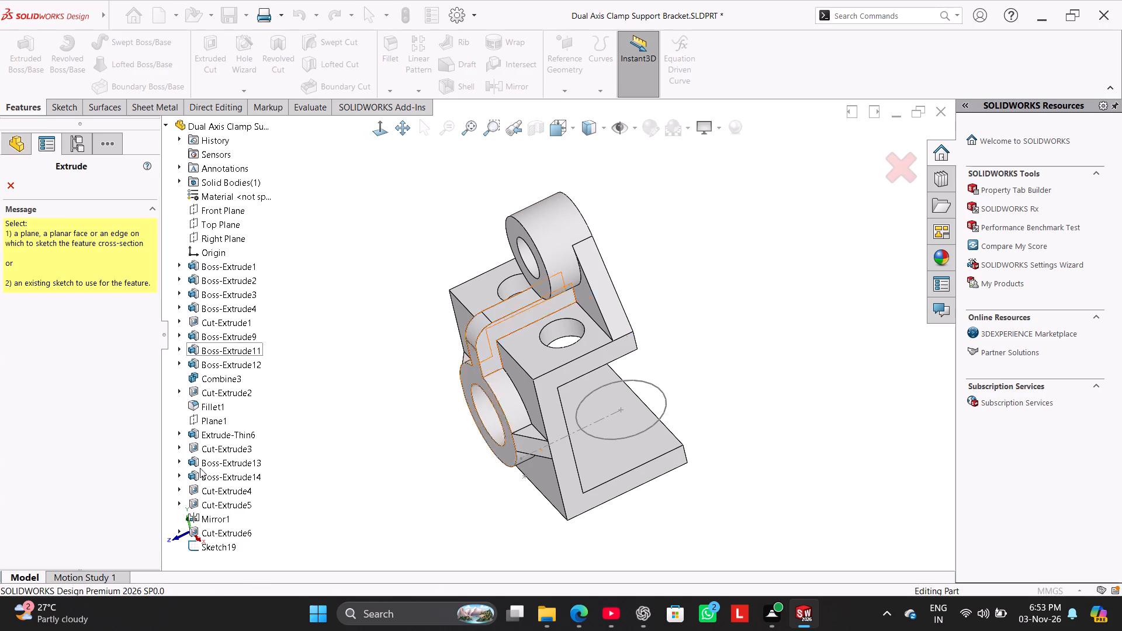
pyautogui.click(228, 548)
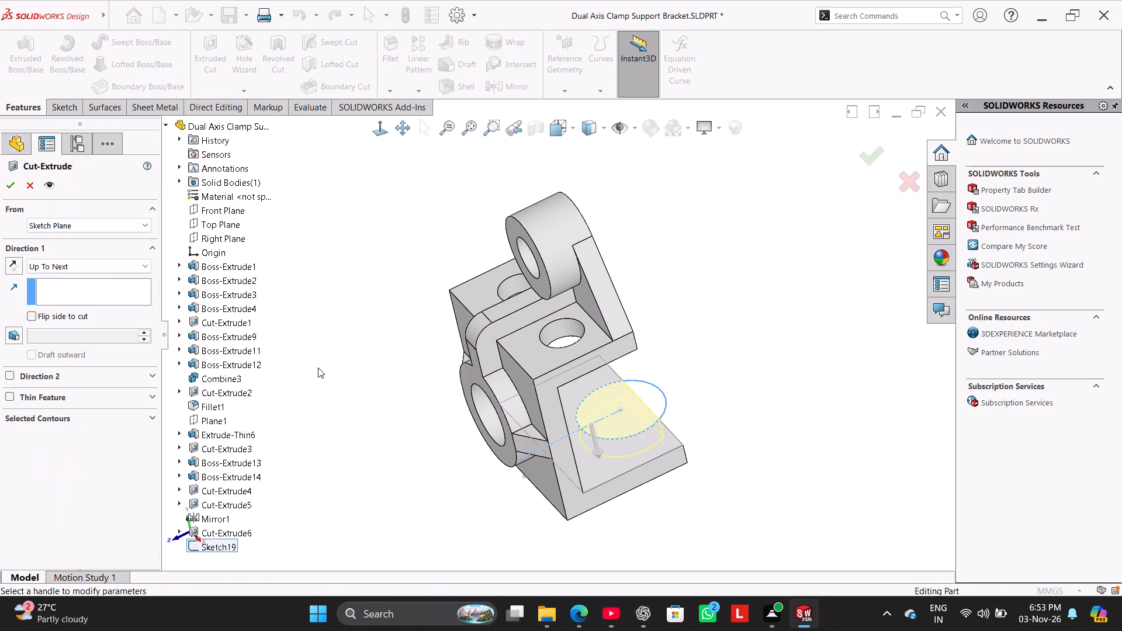
pyautogui.click(8, 187)
pyautogui.click(313, 282)
pyautogui.moveTo(303, 368); pyautogui.dragTo(359, 332, button='right')
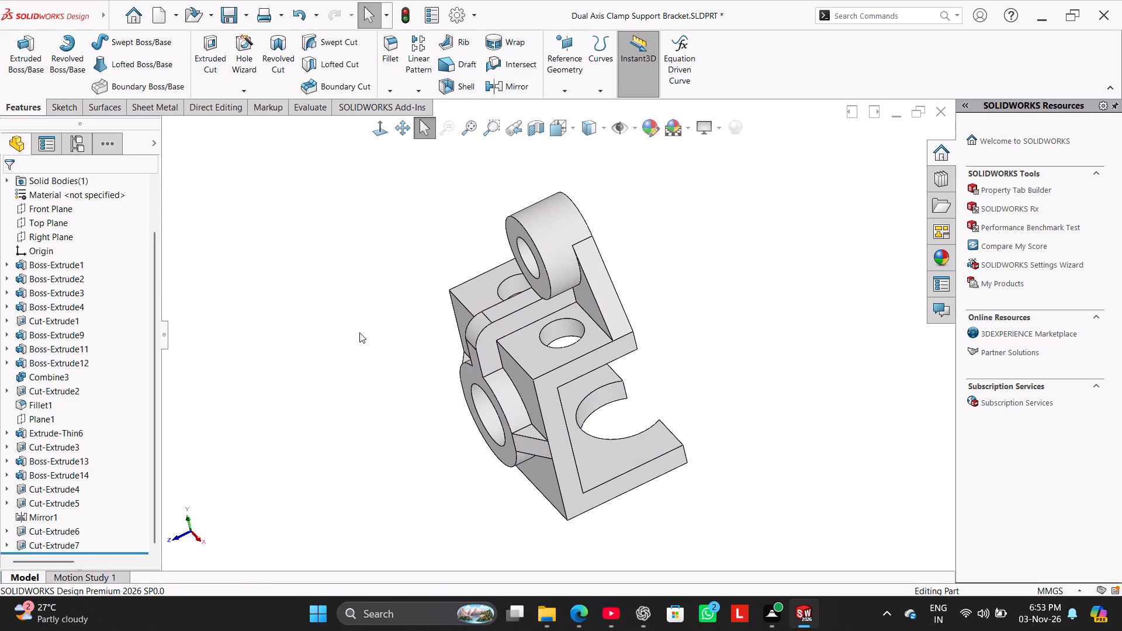
pyautogui.moveTo(359, 332); pyautogui.dragTo(491, 258, button='right')
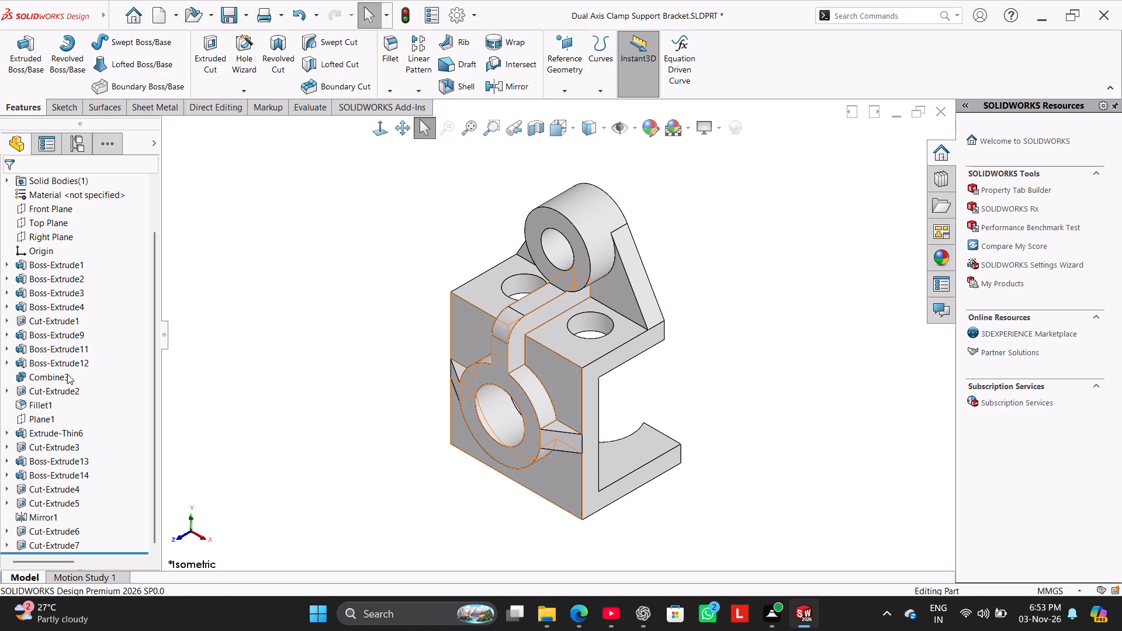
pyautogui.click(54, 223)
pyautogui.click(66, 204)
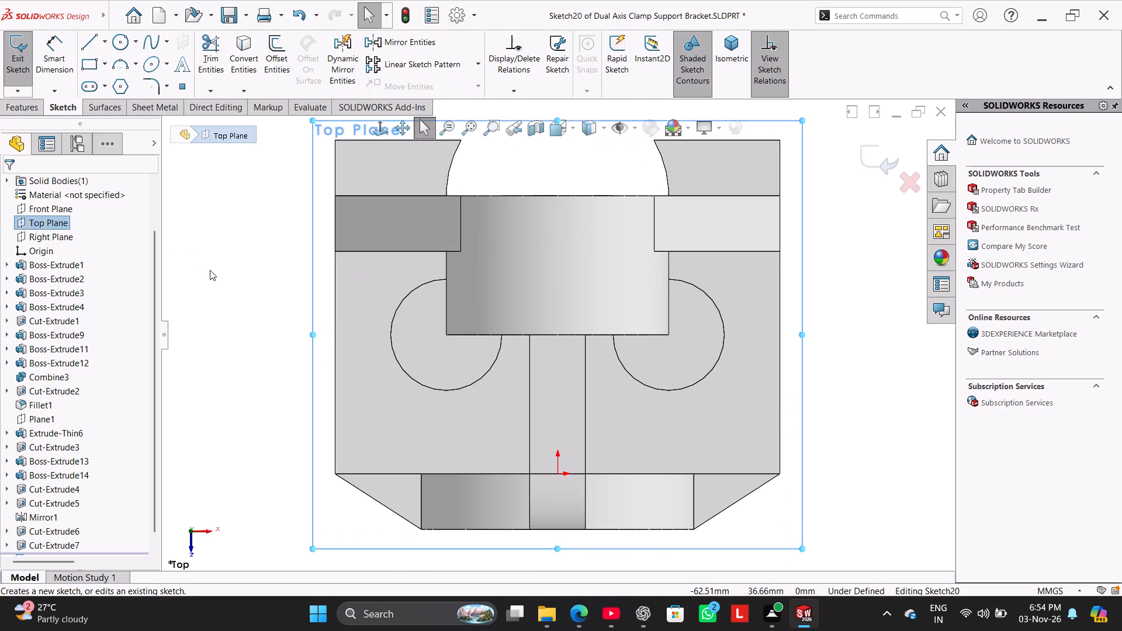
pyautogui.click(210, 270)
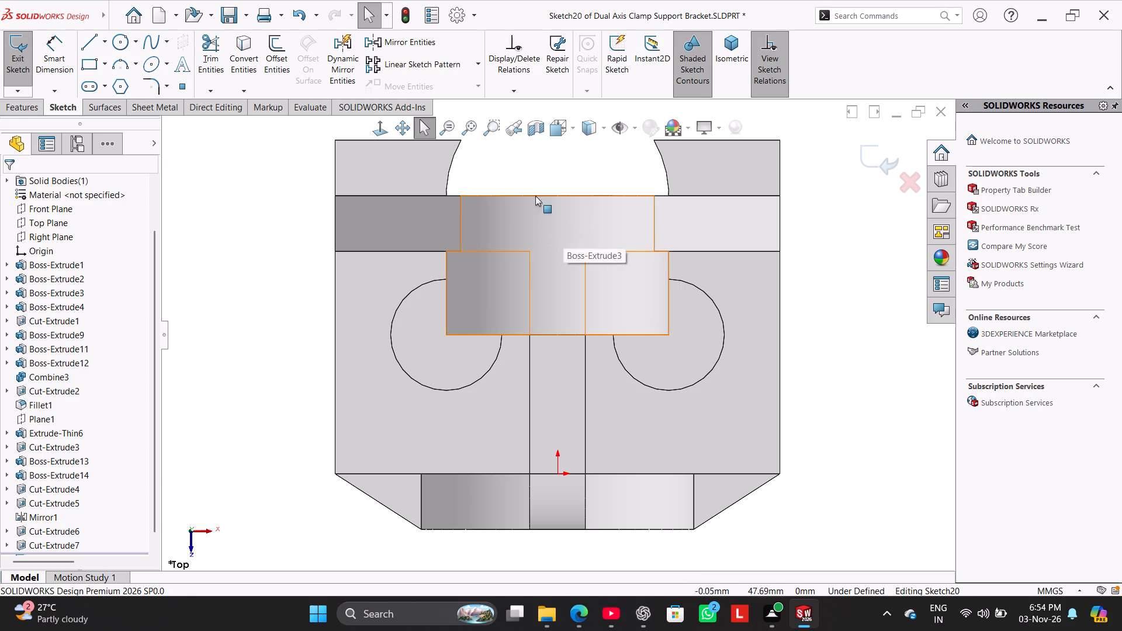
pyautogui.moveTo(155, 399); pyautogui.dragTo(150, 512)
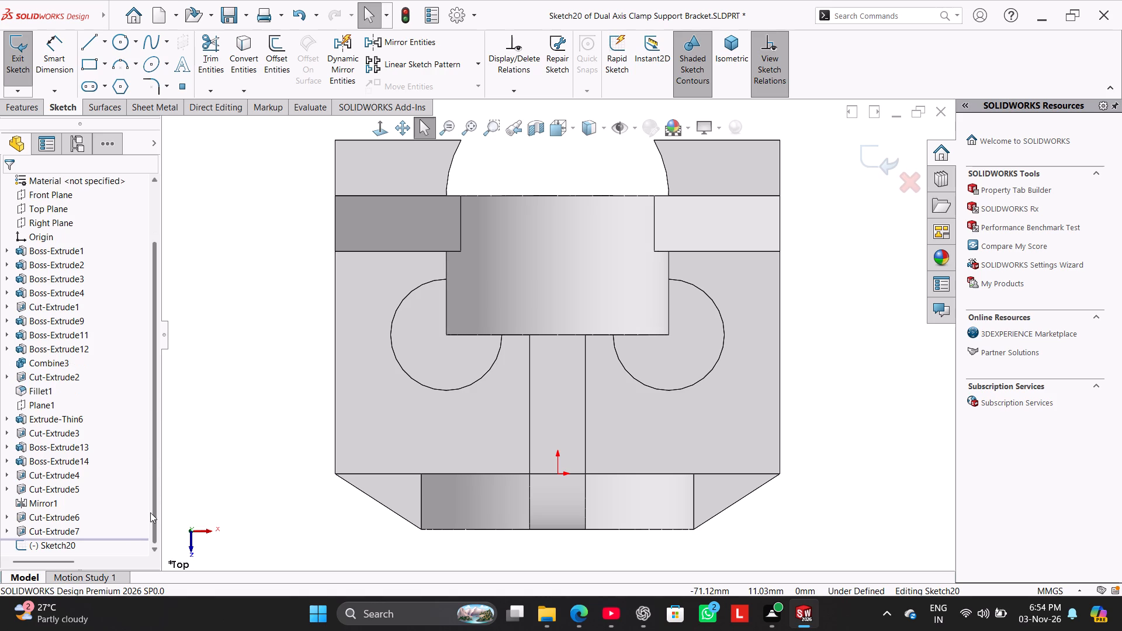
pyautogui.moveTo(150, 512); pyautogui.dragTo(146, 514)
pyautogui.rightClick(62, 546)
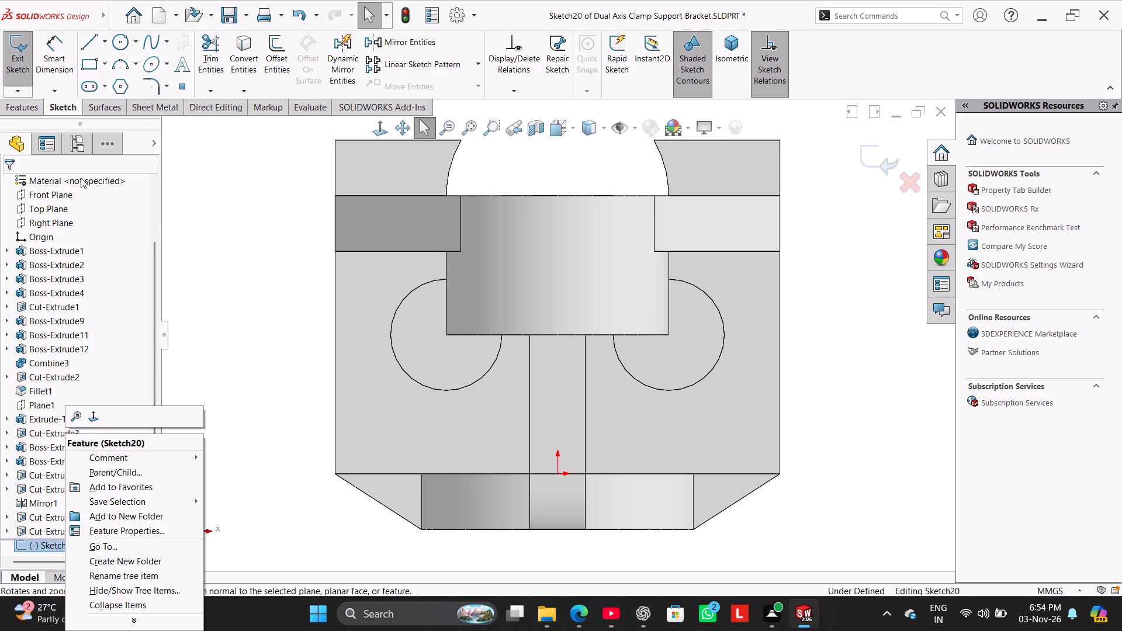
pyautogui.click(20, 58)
# Reopen the sketch of the lower flange cut (Cut-Extrude7) and delete its 40 mm circle.
pyautogui.rightClick(59, 543)
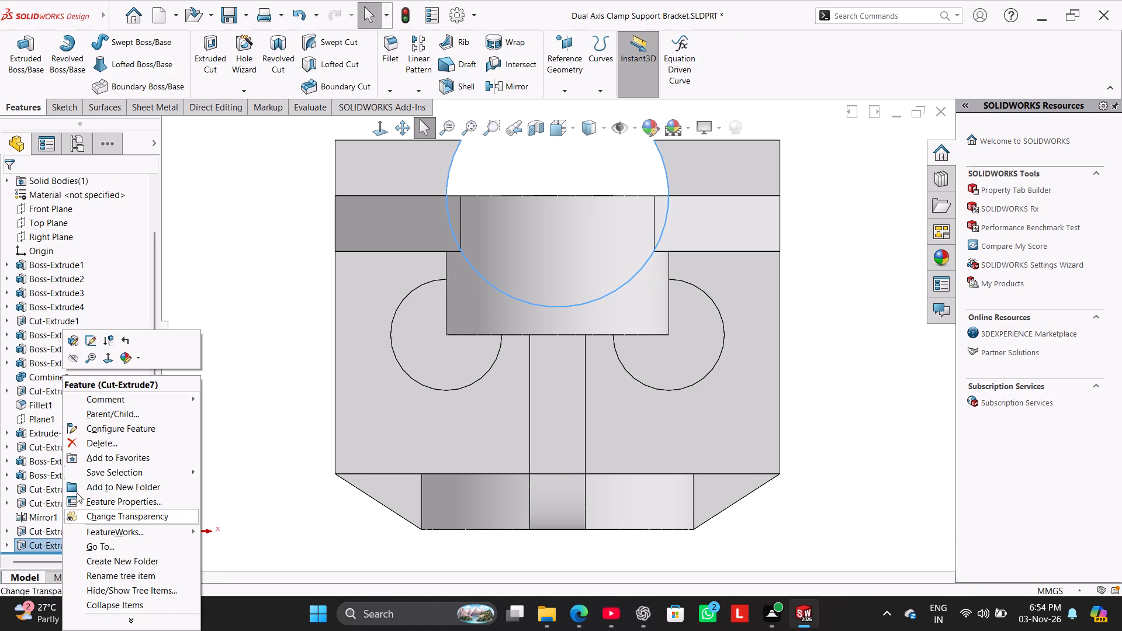
pyautogui.click(93, 339)
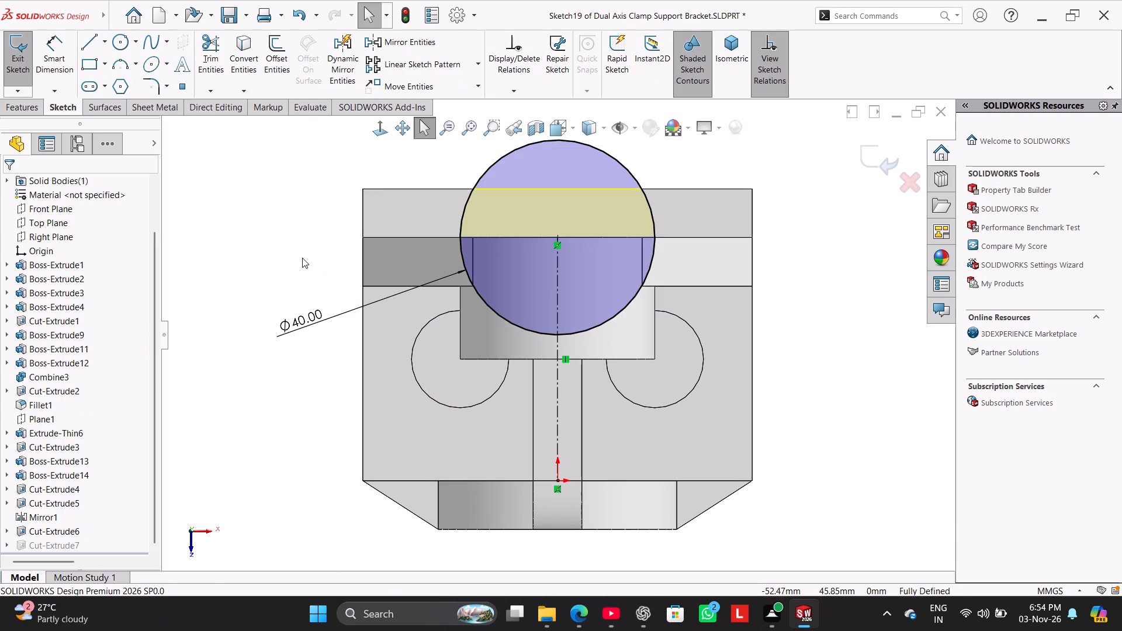
pyautogui.rightClick(642, 282)
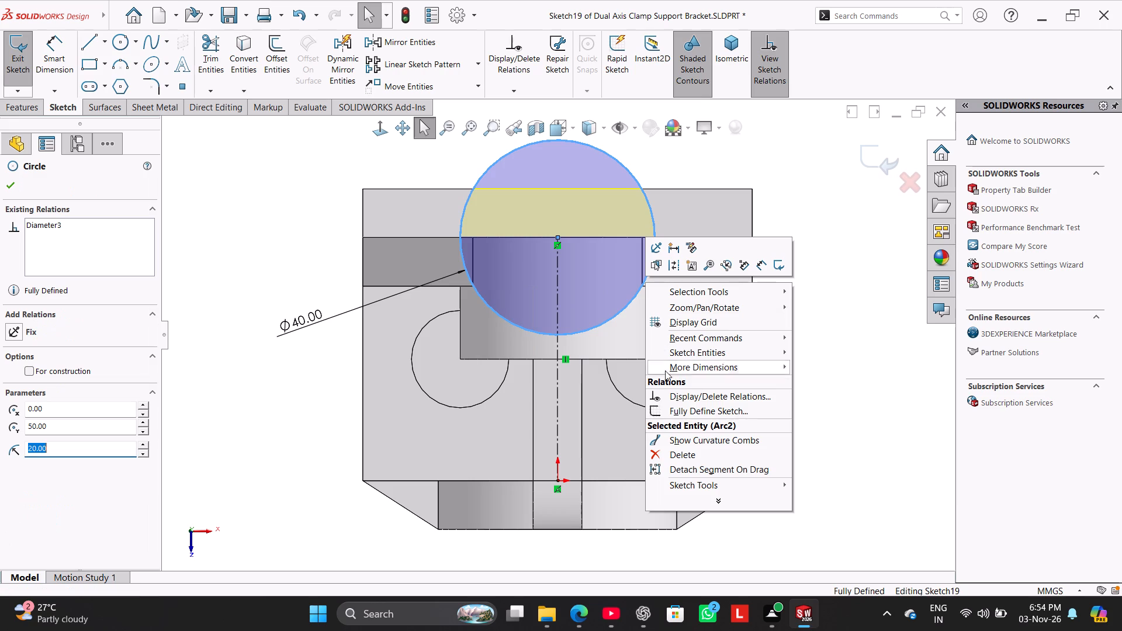
pyautogui.click(683, 460)
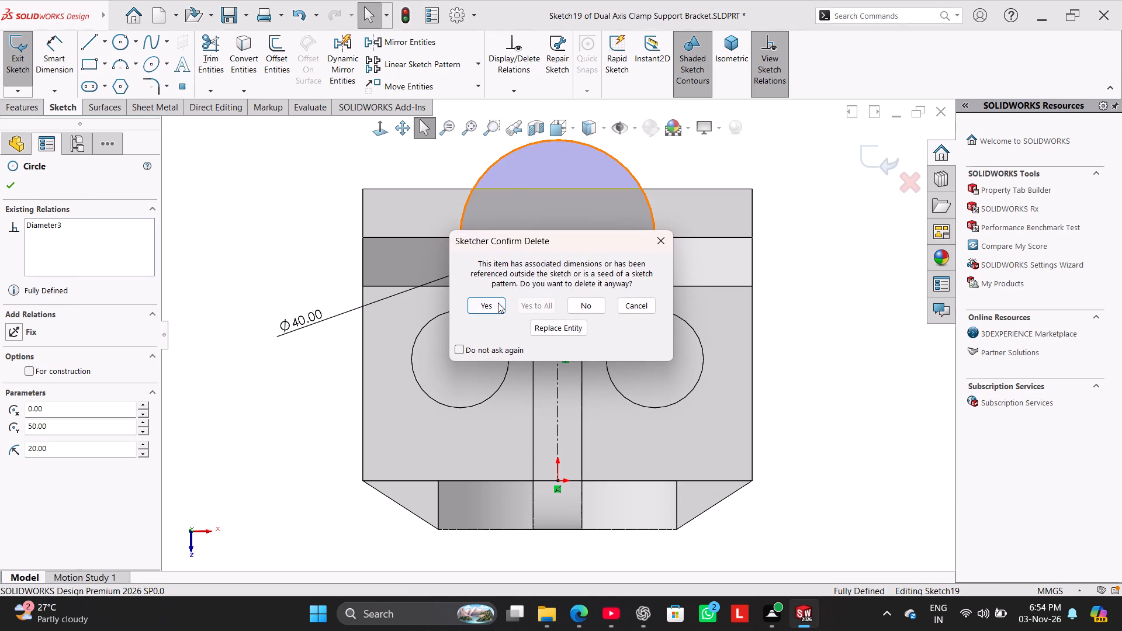
pyautogui.click(496, 303)
pyautogui.click(254, 182)
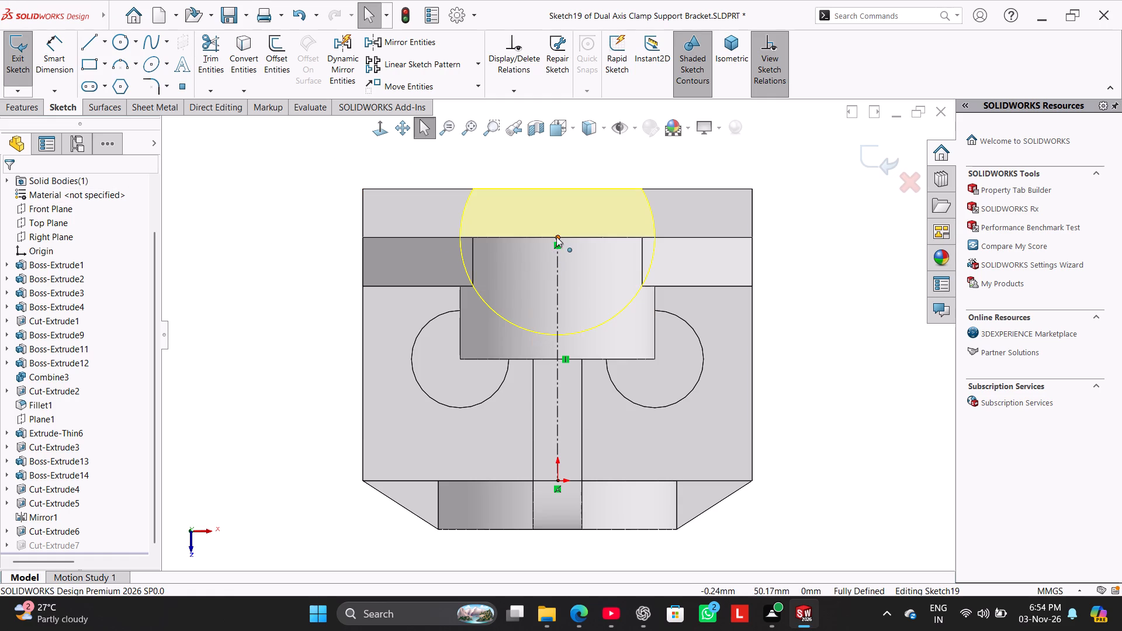
# Delete the centreline endpoint's midpoint relation and move the endpoint to the midpoint of the lower flange's outer edge.
pyautogui.moveTo(560, 237); pyautogui.dragTo(560, 224)
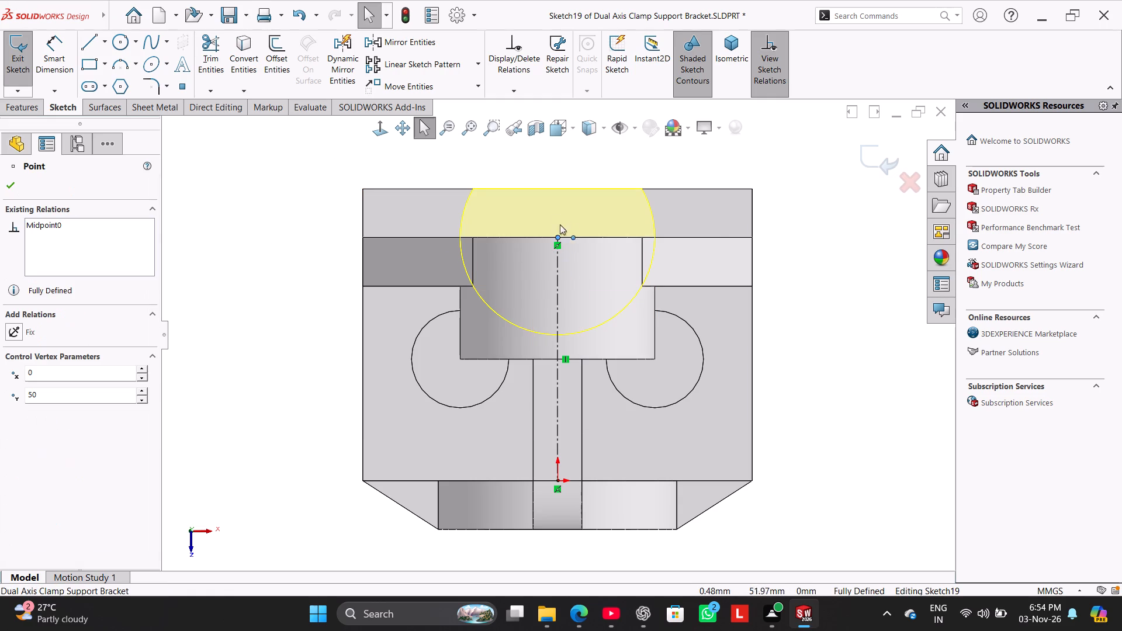
pyautogui.moveTo(560, 224); pyautogui.dragTo(562, 203)
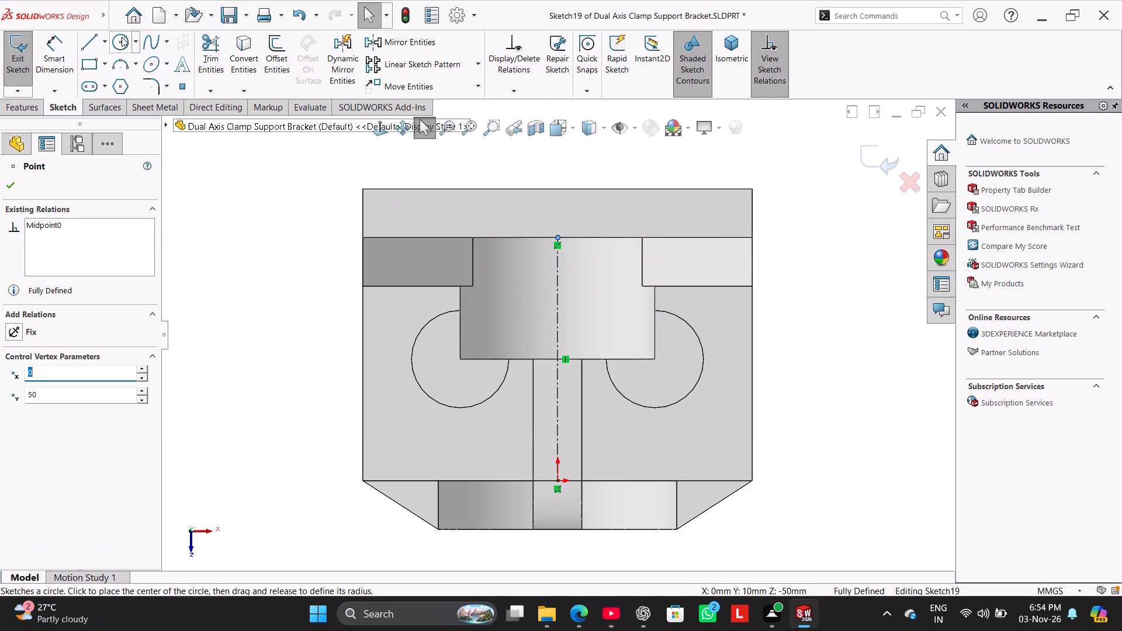
pyautogui.rightClick(560, 244)
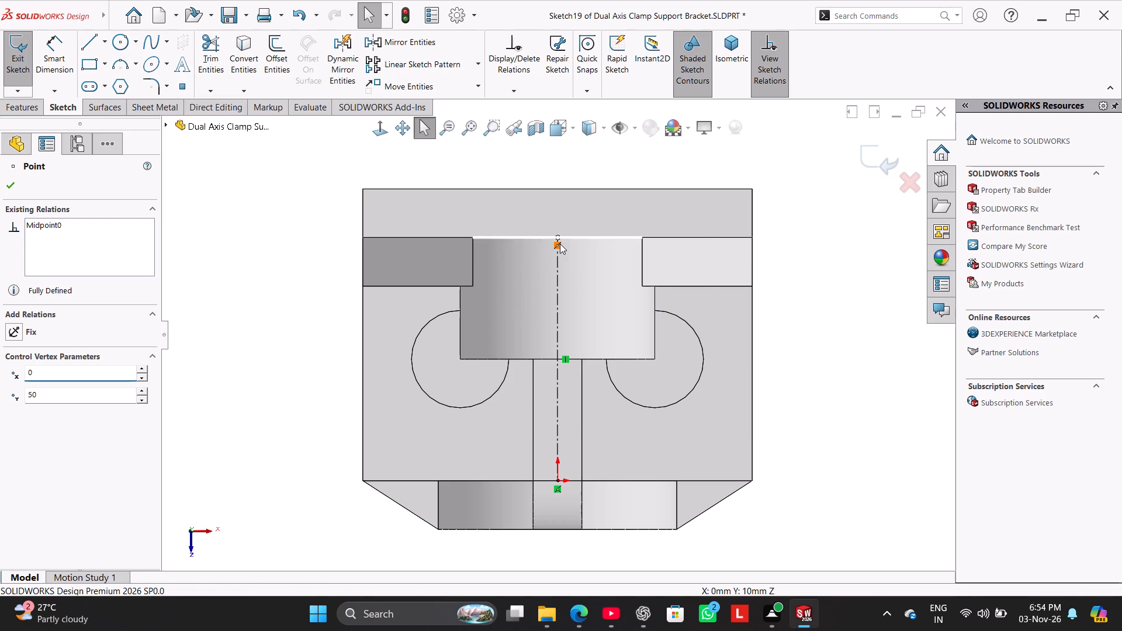
pyautogui.click(593, 386)
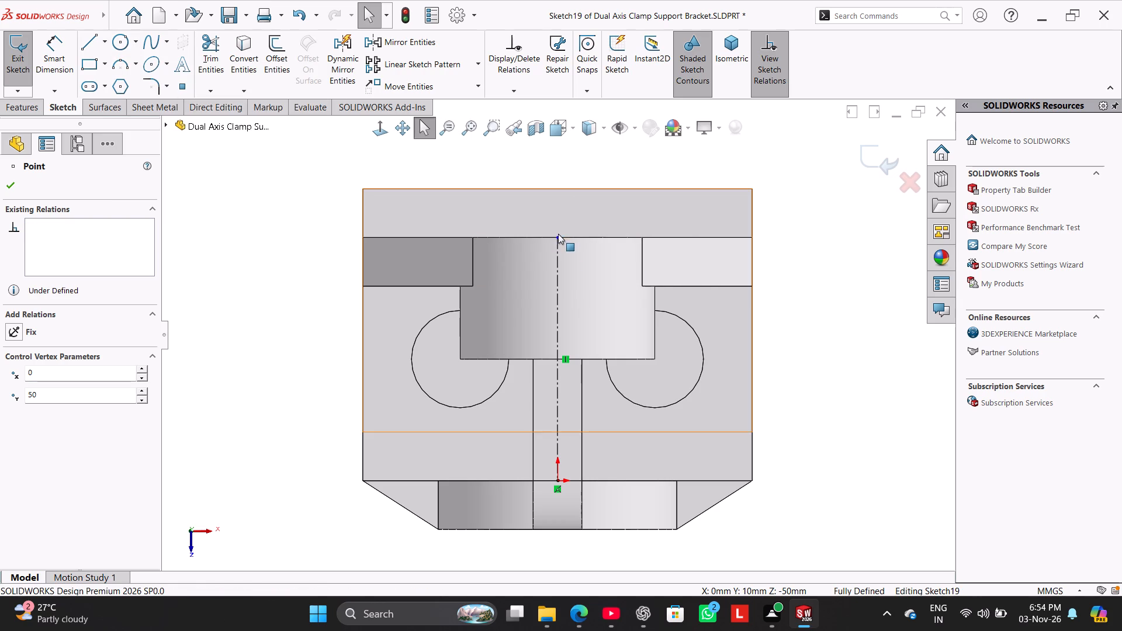
pyautogui.moveTo(557, 237); pyautogui.dragTo(563, 188)
# Sketch a circle centred on the centreline endpoint at the flange's outer edge, set its diameter to 40 mm, and exit the sketch.
pyautogui.click(114, 43)
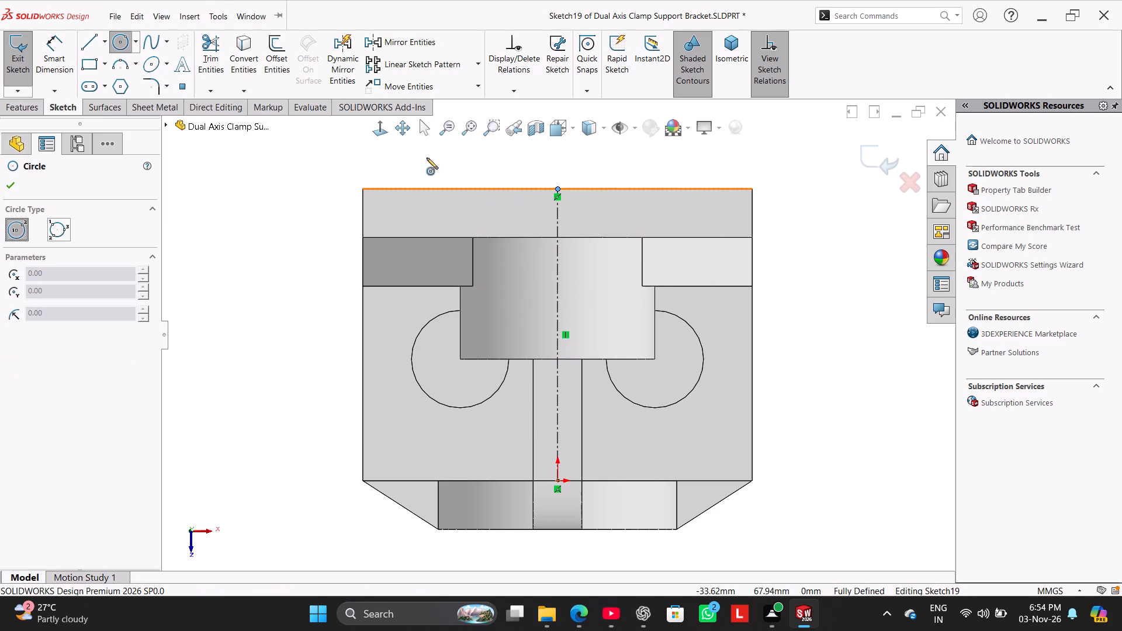
pyautogui.click(559, 188)
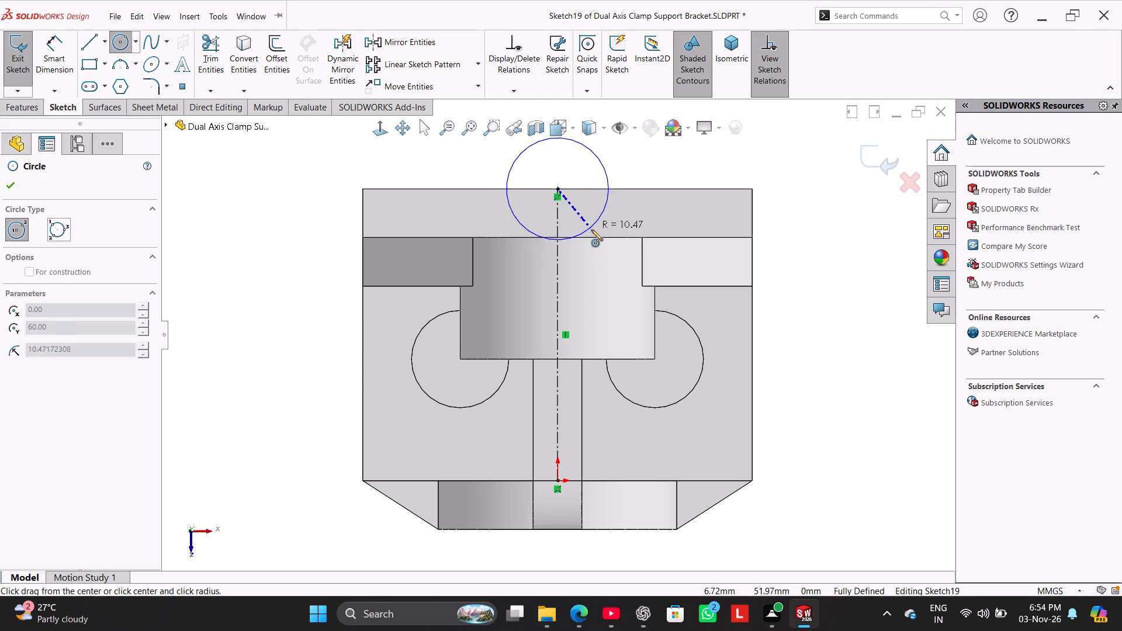
pyautogui.click(595, 255)
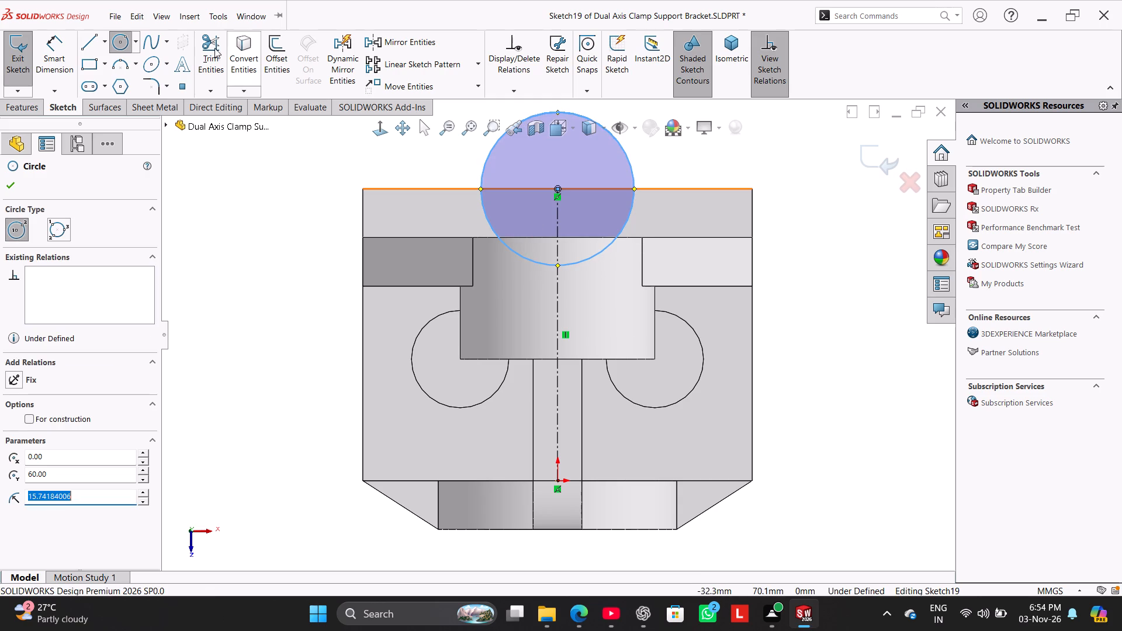
pyautogui.click(46, 53)
pyautogui.click(633, 196)
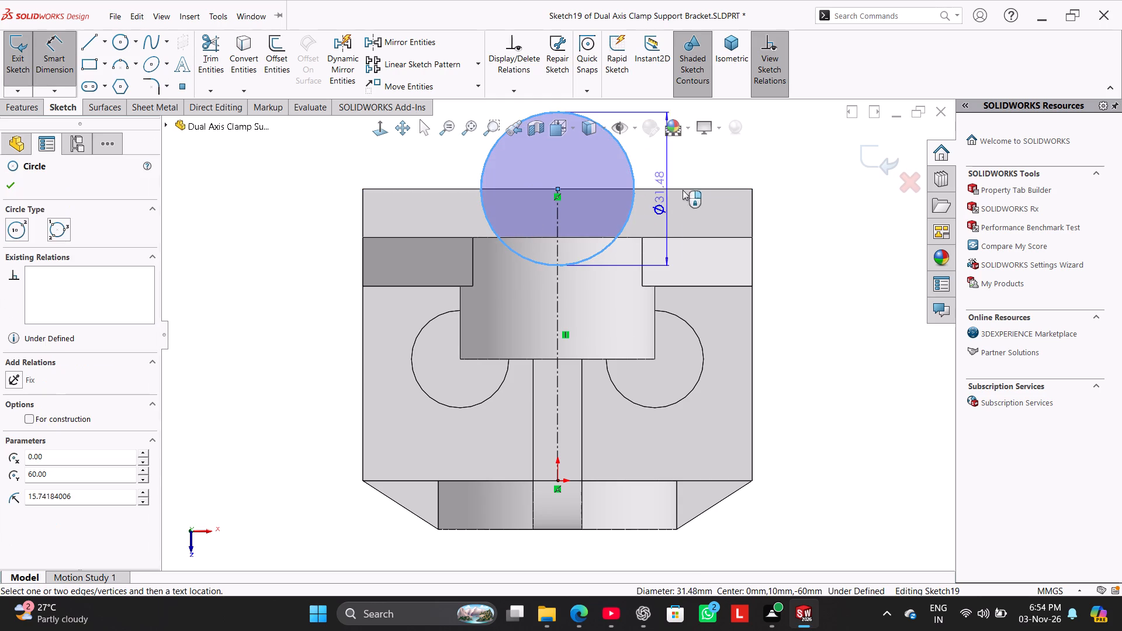
pyautogui.click(798, 276)
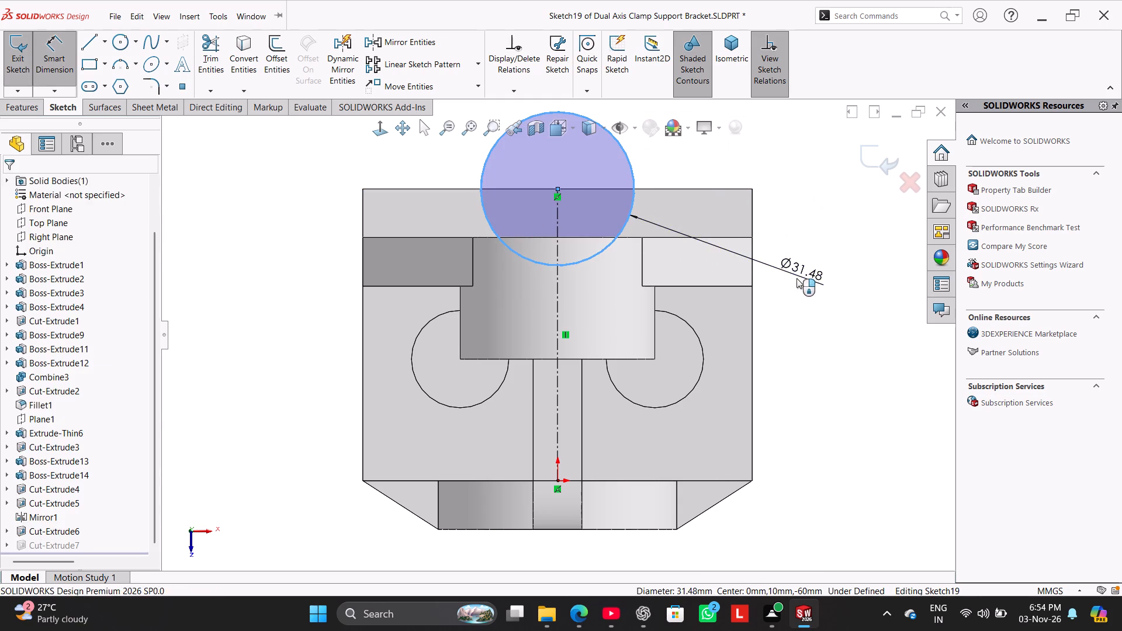
pyautogui.write('40')
pyautogui.press('Return')
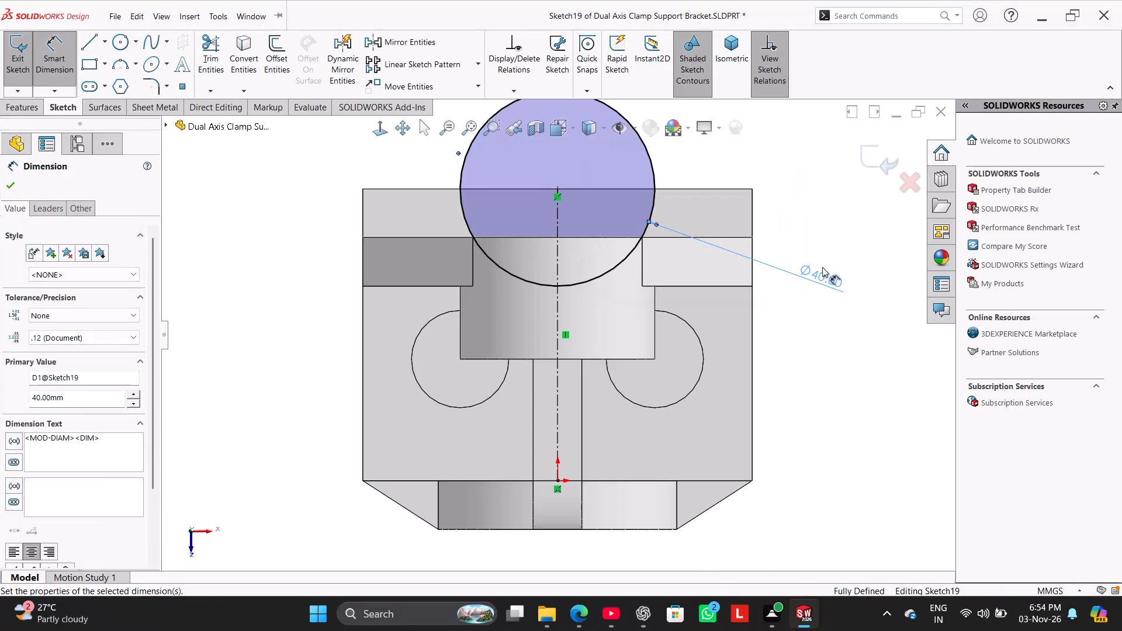
pyautogui.rightClick(862, 205)
pyautogui.click(887, 244)
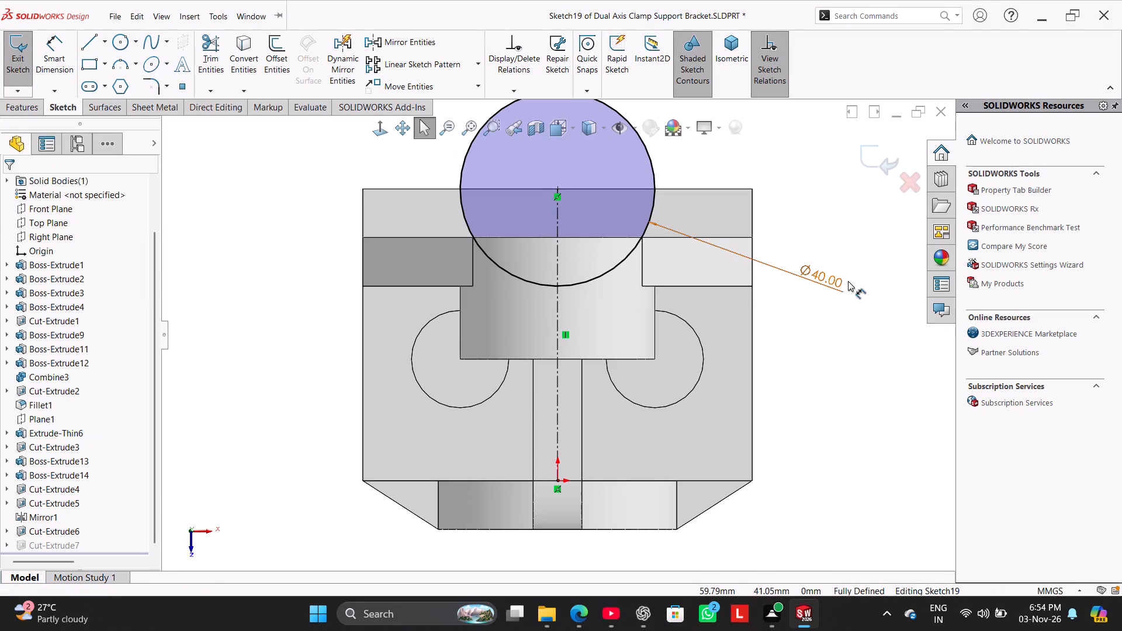
pyautogui.click(19, 66)
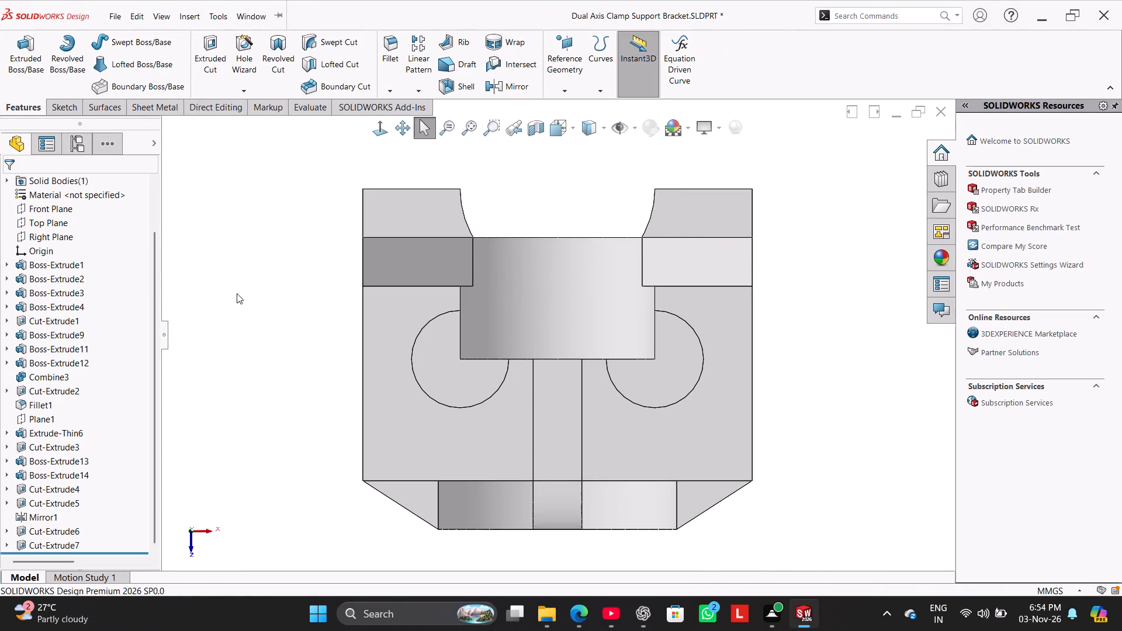
# Open the whole part's colour appearance and compare the magenta swatches, choosing light magenta (RGB 255, 128, 255).
pyautogui.moveTo(226, 317); pyautogui.dragTo(504, 173, button='right')
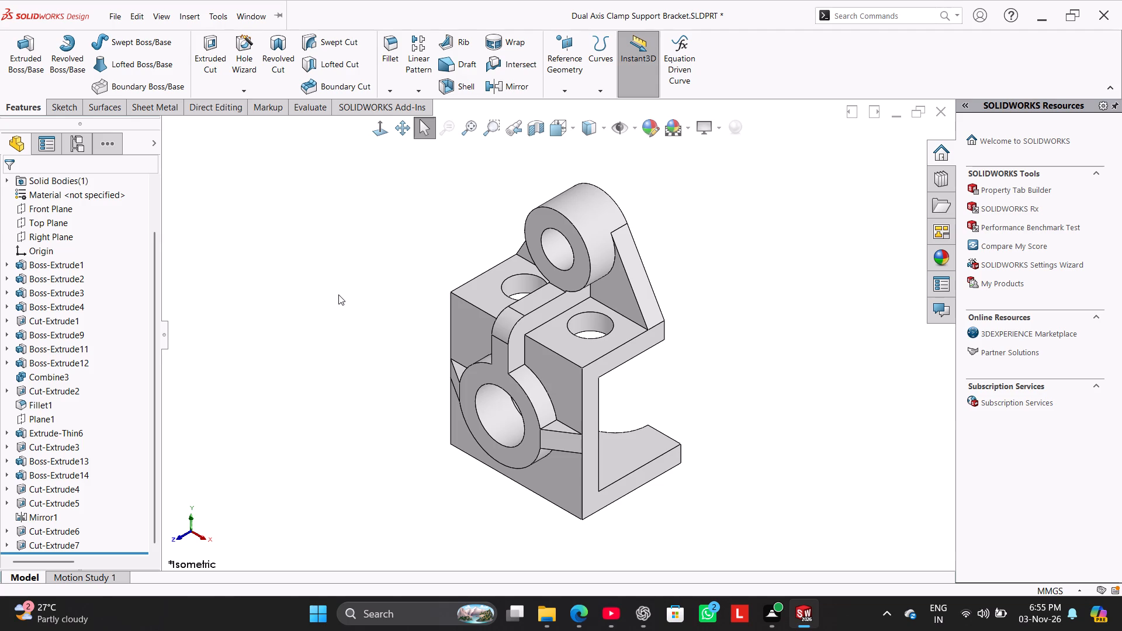
pyautogui.click(651, 129)
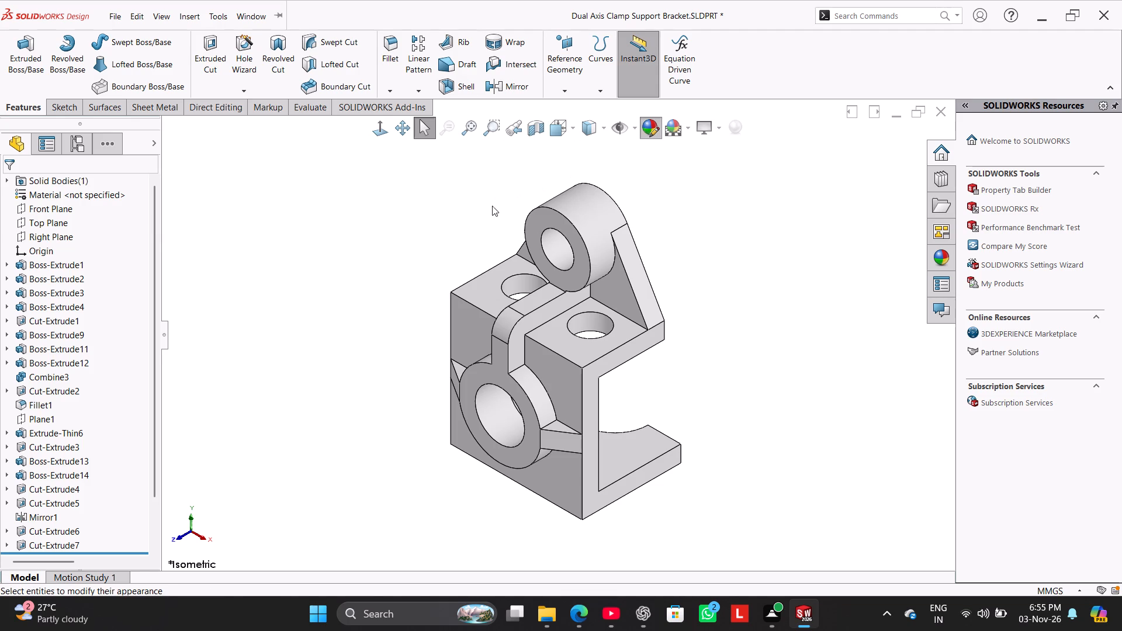
pyautogui.moveTo(156, 271); pyautogui.dragTo(151, 361)
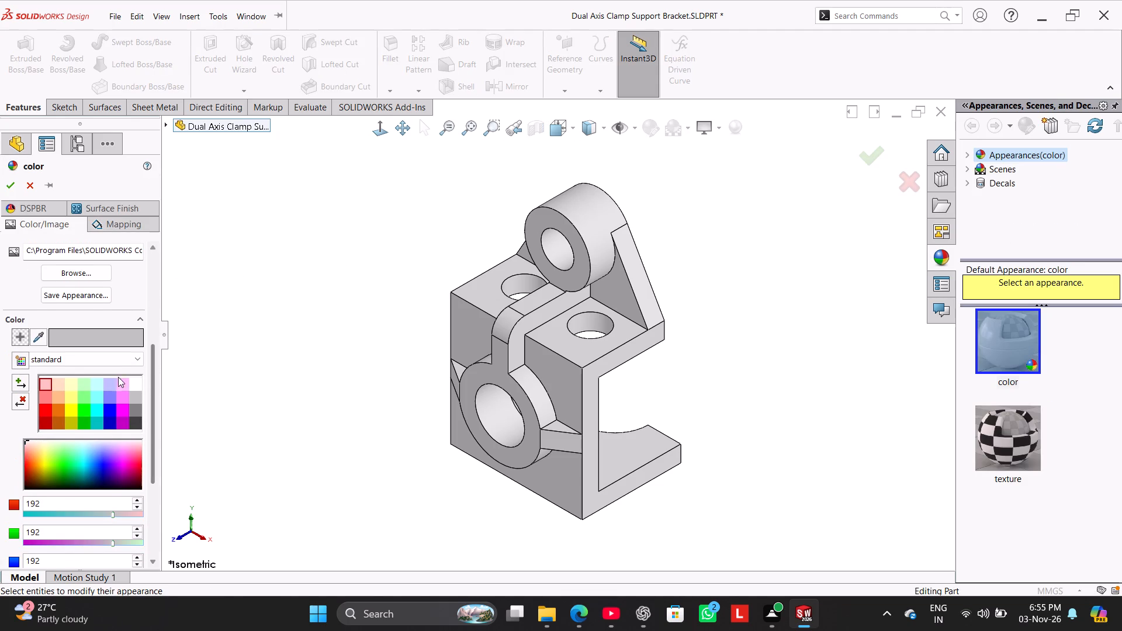
pyautogui.click(117, 398)
pyautogui.click(122, 413)
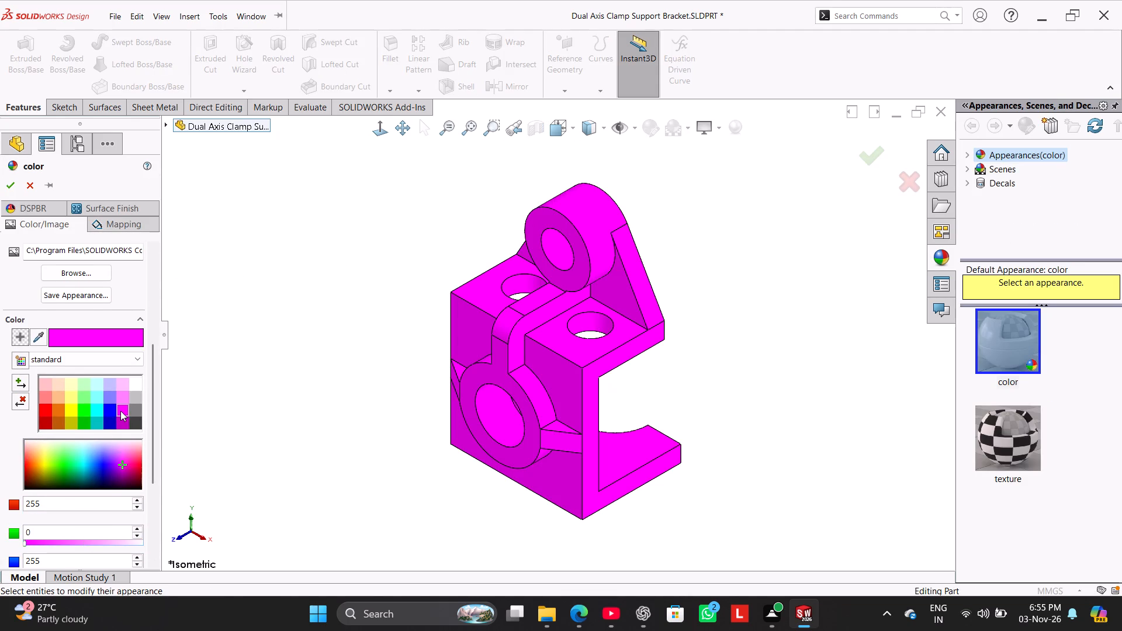
pyautogui.click(124, 399)
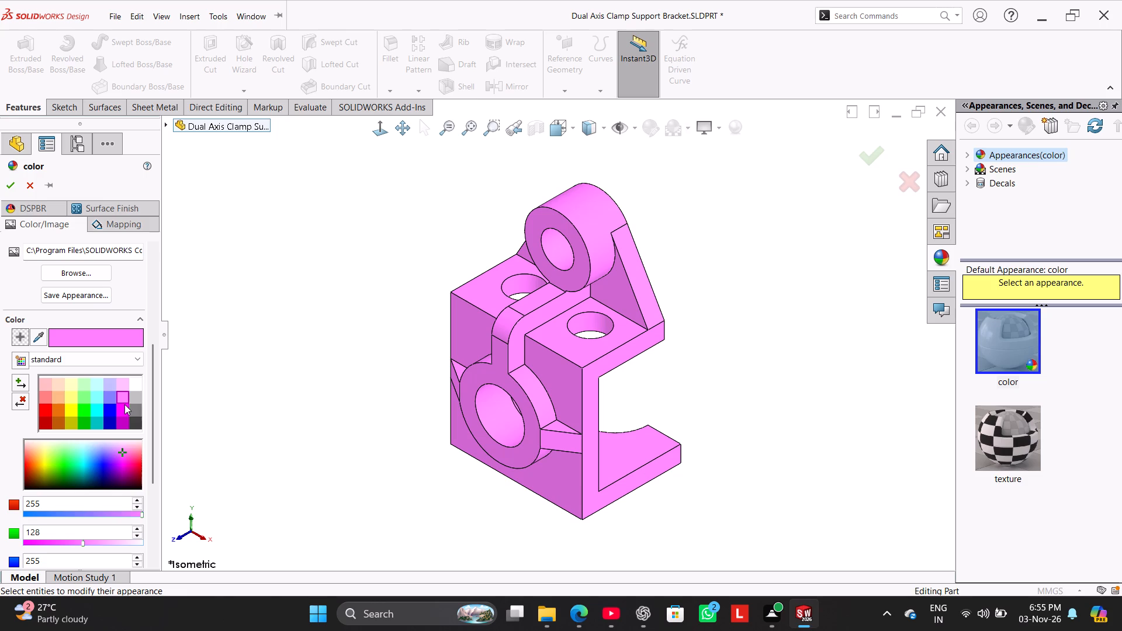
pyautogui.moveTo(148, 412); pyautogui.dragTo(148, 424)
pyautogui.click(120, 382)
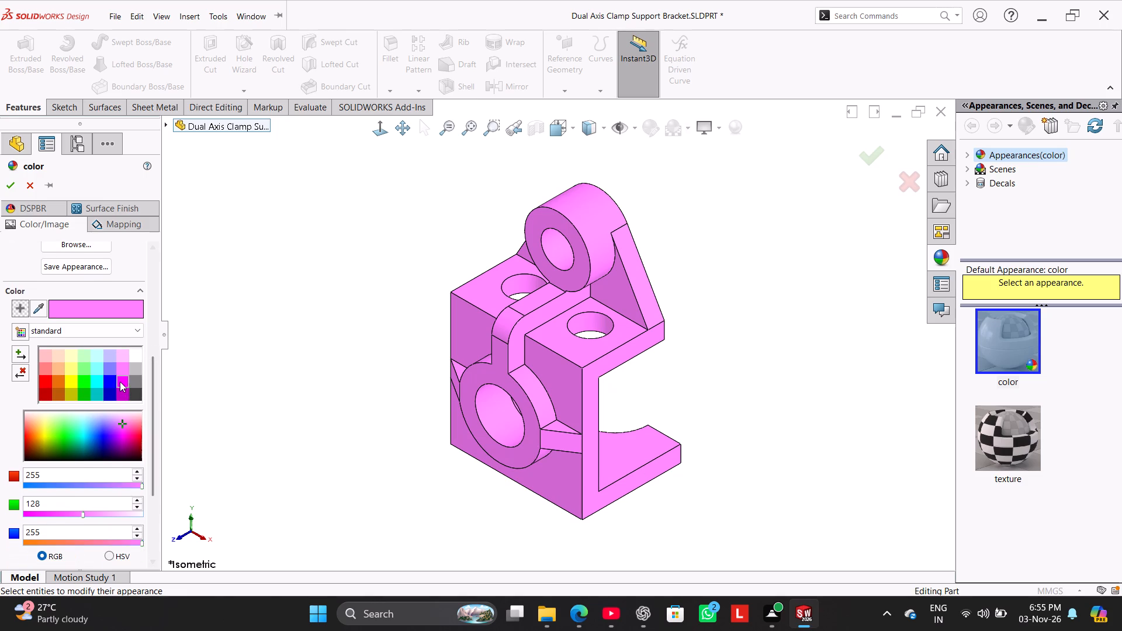
pyautogui.click(122, 390)
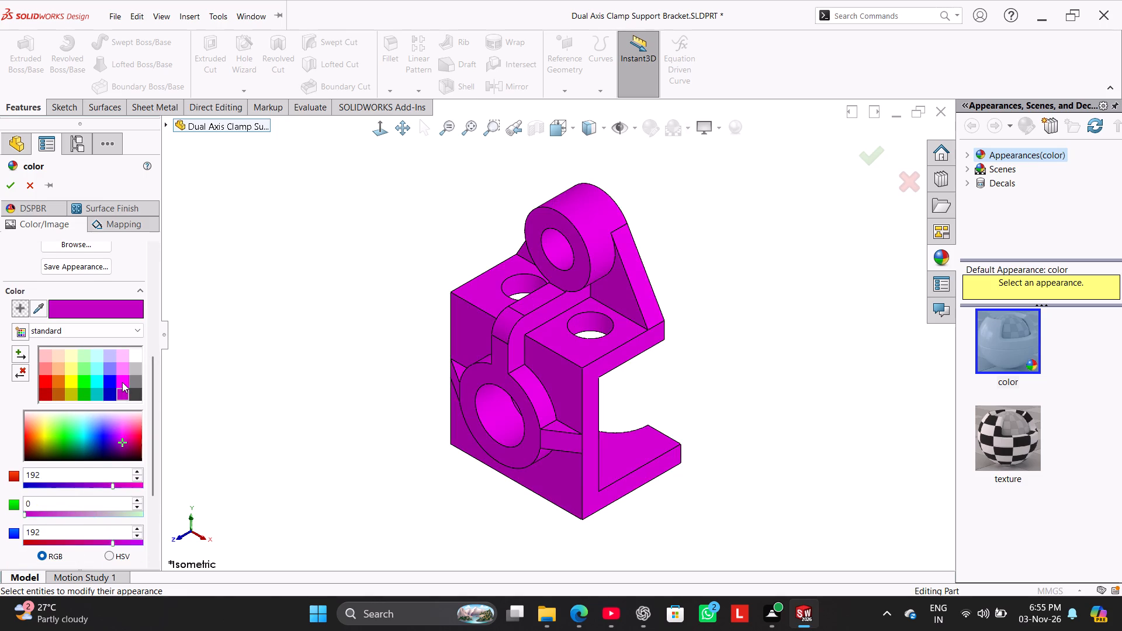
pyautogui.click(122, 382)
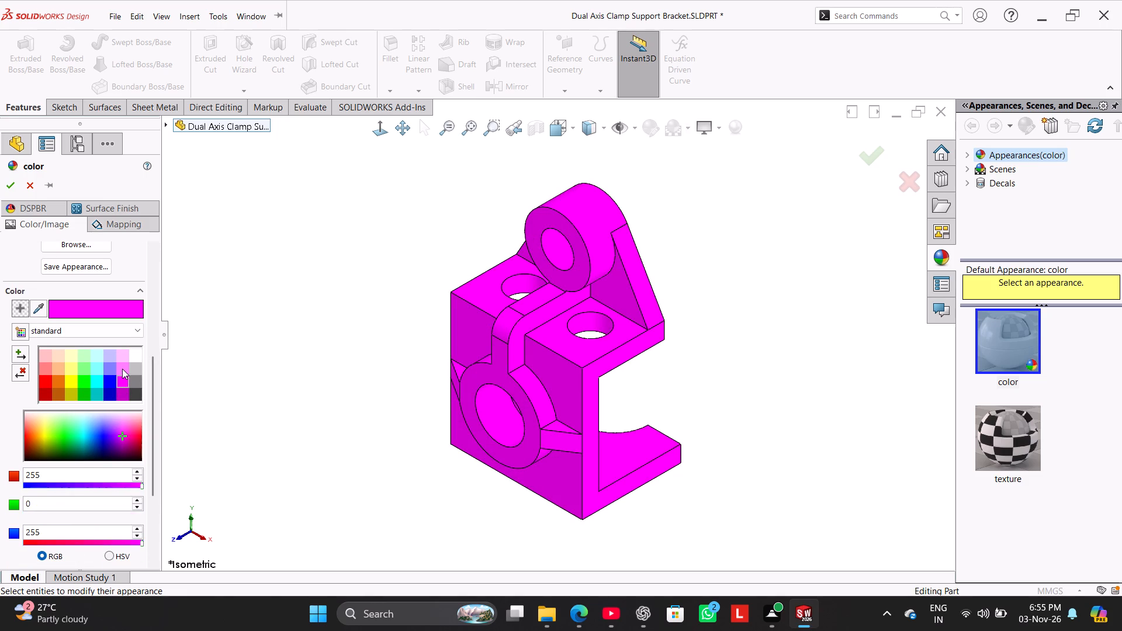
pyautogui.click(122, 369)
pyautogui.click(123, 380)
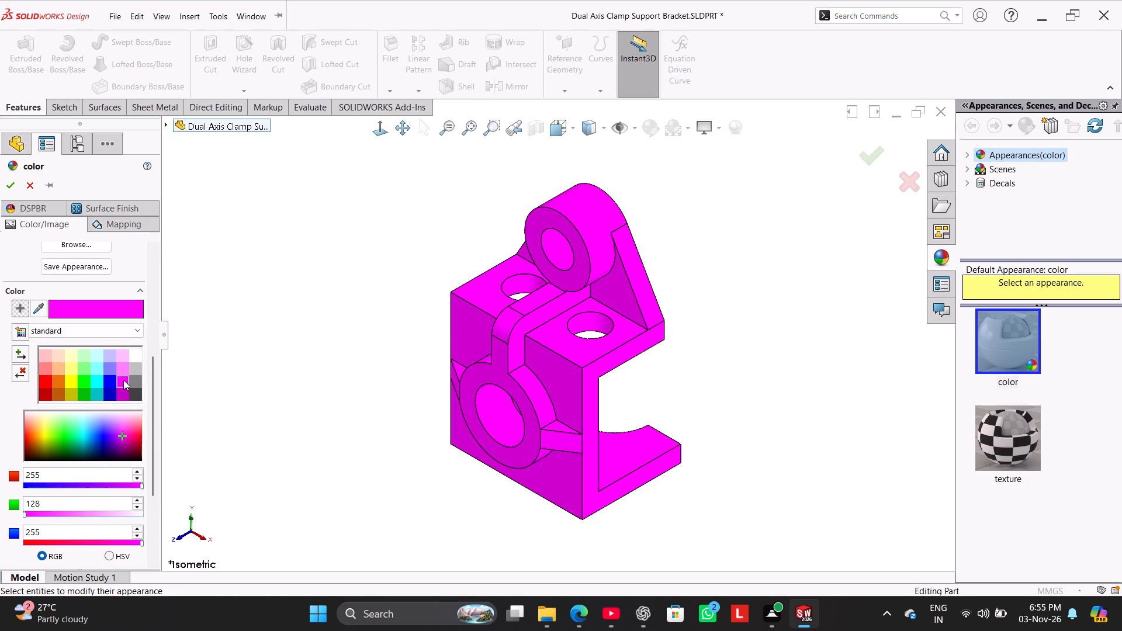
pyautogui.click(123, 370)
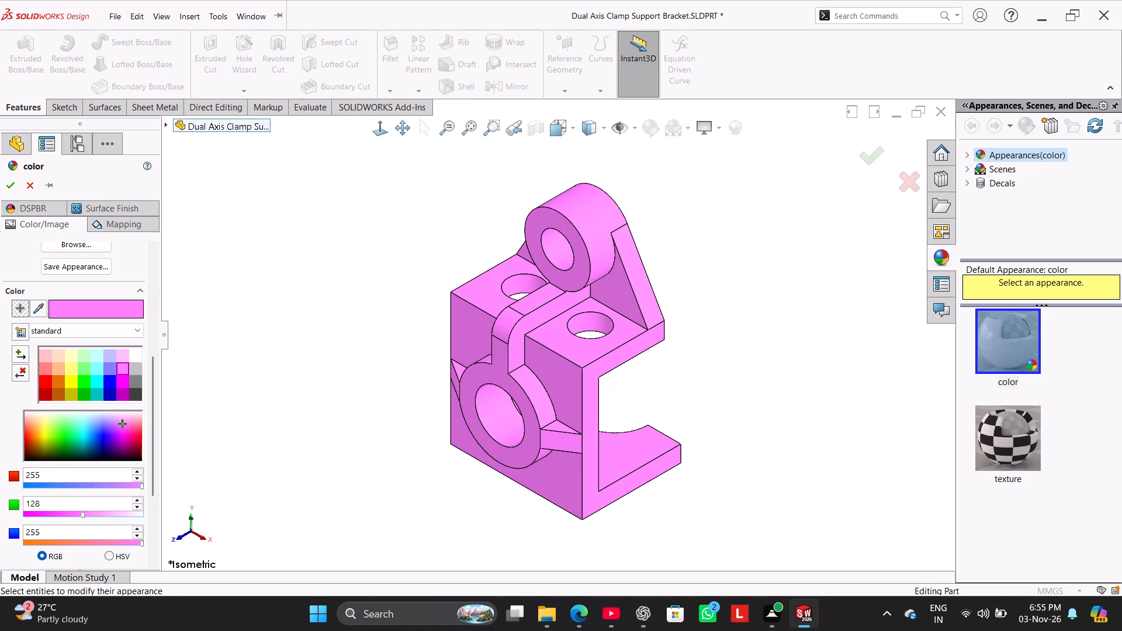
# Tune the pink by setting green to 64 and blue to 228, then use HSV to set saturation to 76 and darken the colour.
pyautogui.click(54, 515)
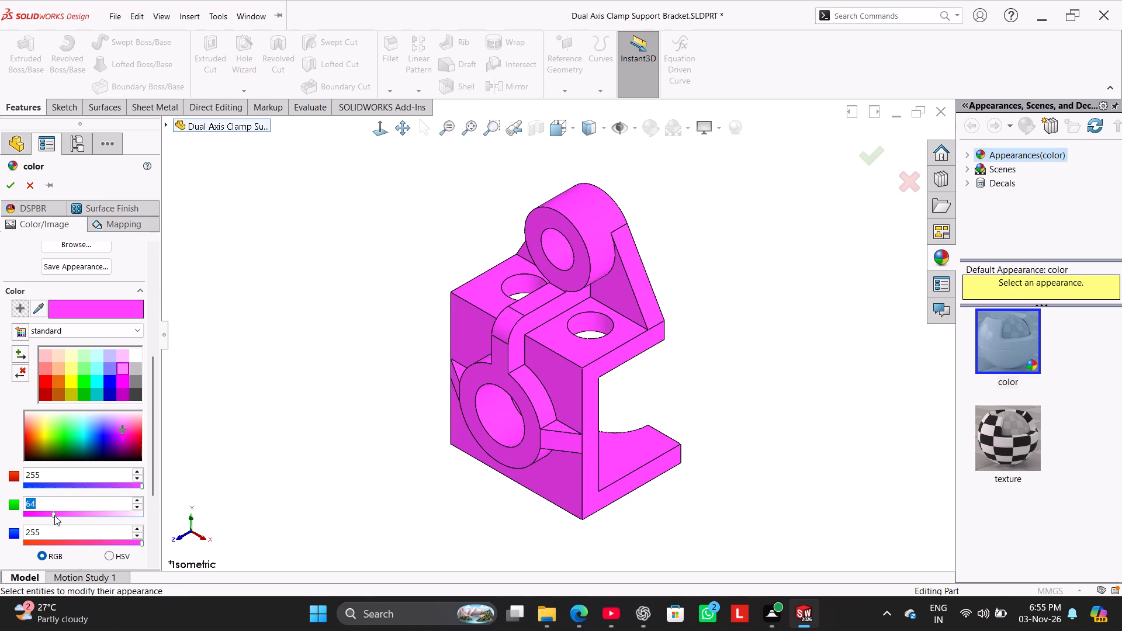
pyautogui.click(130, 543)
pyautogui.click(108, 552)
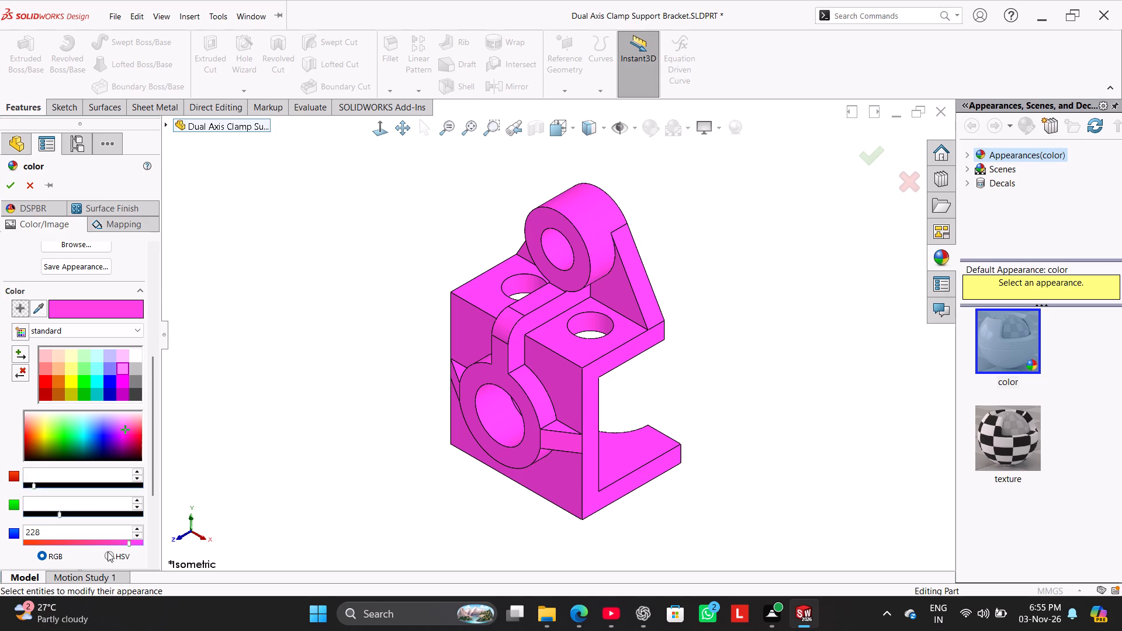
pyautogui.click(123, 514)
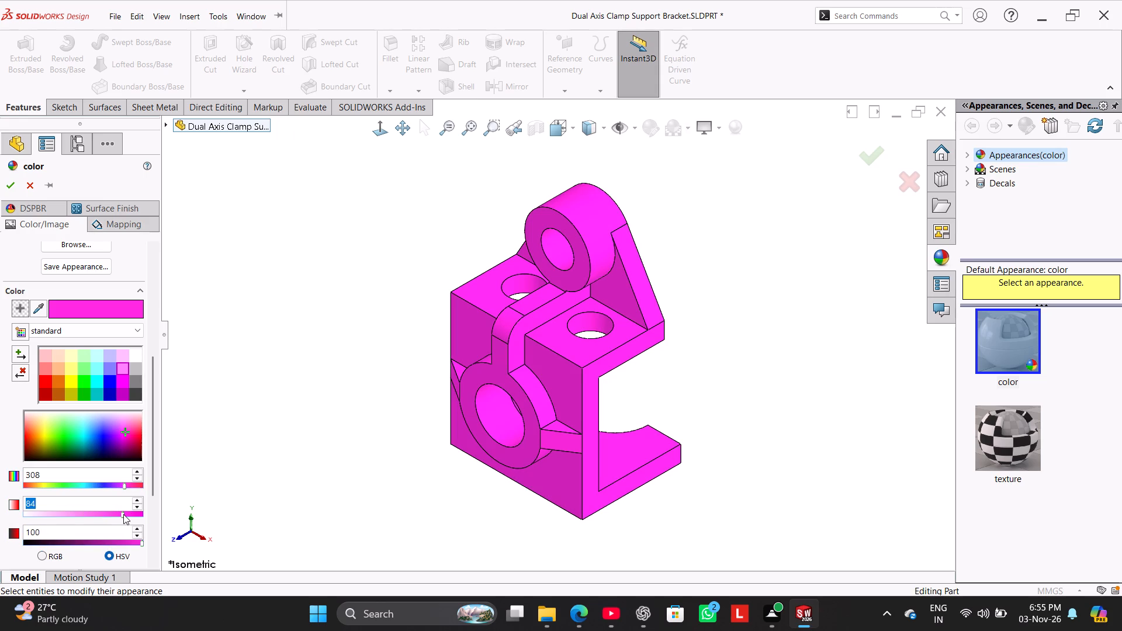
pyautogui.click(123, 514)
pyautogui.moveTo(140, 541); pyautogui.dragTo(129, 541)
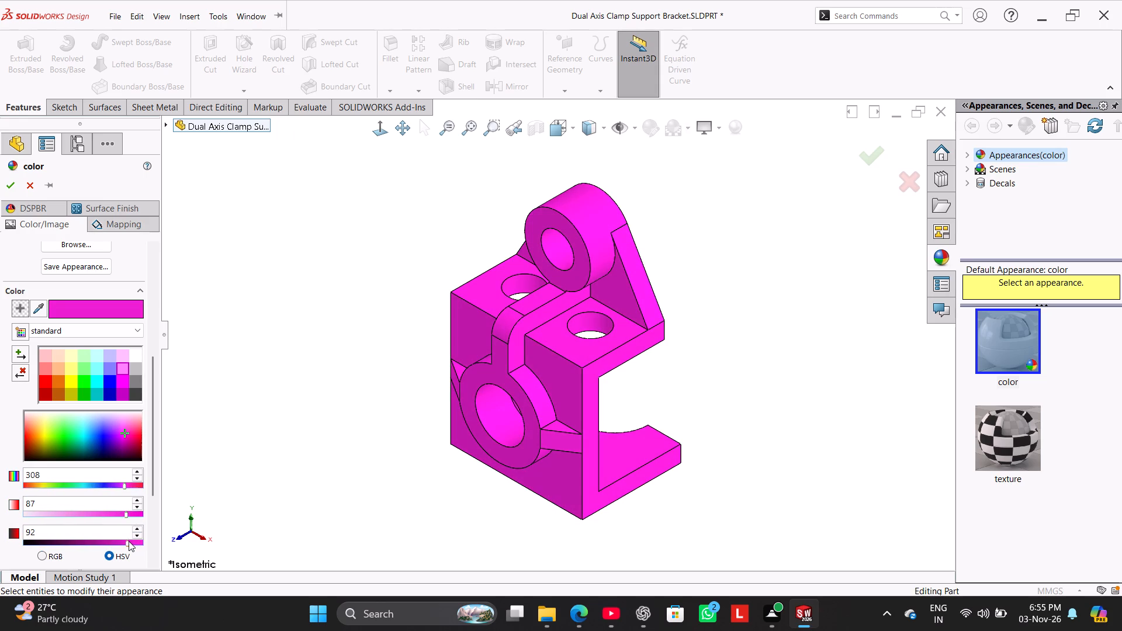
pyautogui.moveTo(129, 541); pyautogui.dragTo(120, 539)
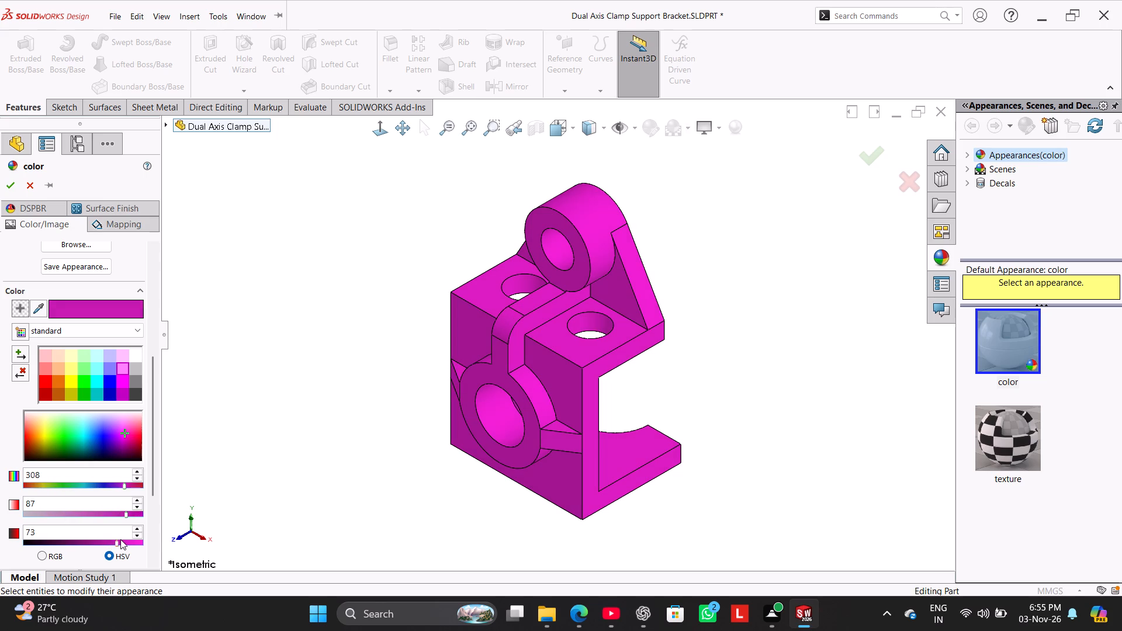
pyautogui.moveTo(120, 539); pyautogui.dragTo(123, 539)
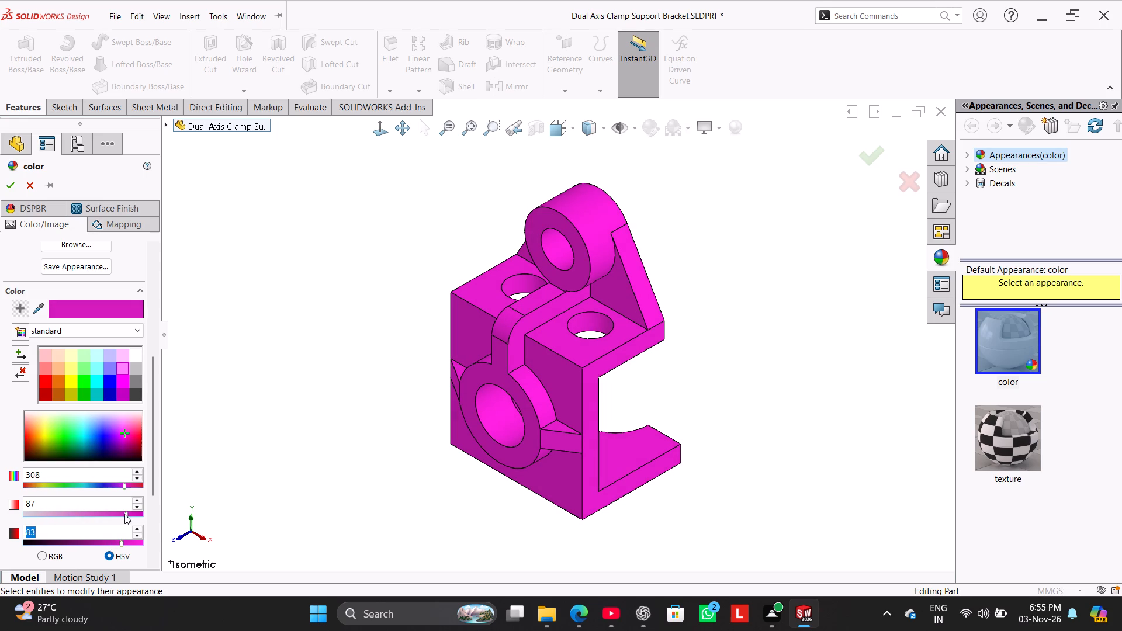
pyautogui.moveTo(124, 514); pyautogui.dragTo(92, 512)
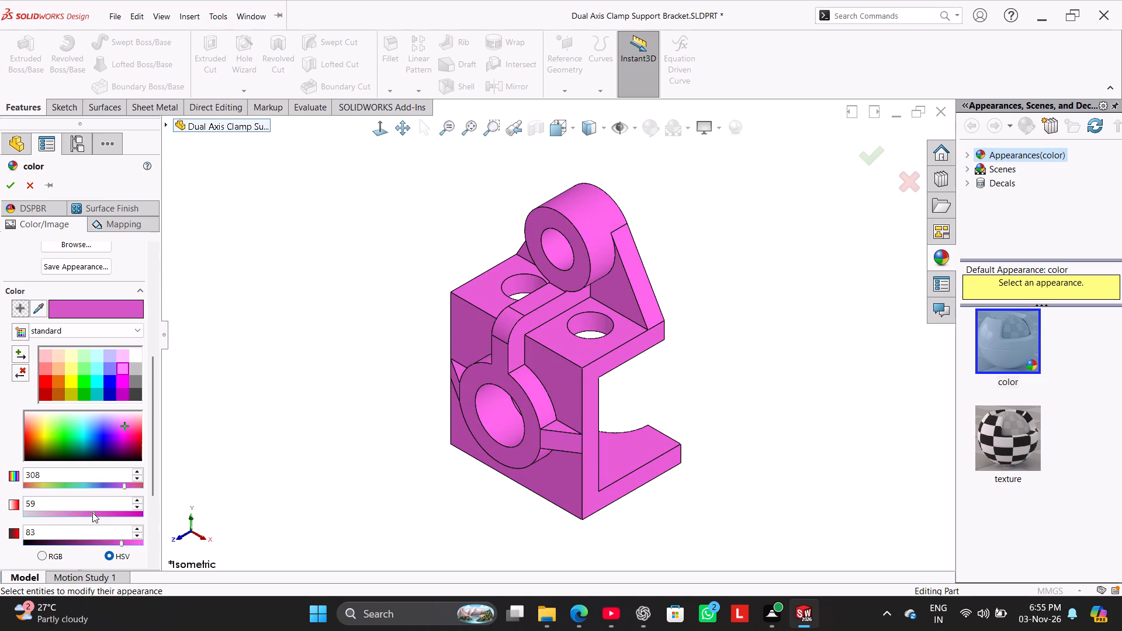
pyautogui.moveTo(92, 512); pyautogui.dragTo(112, 513)
pyautogui.moveTo(122, 543); pyautogui.dragTo(109, 541)
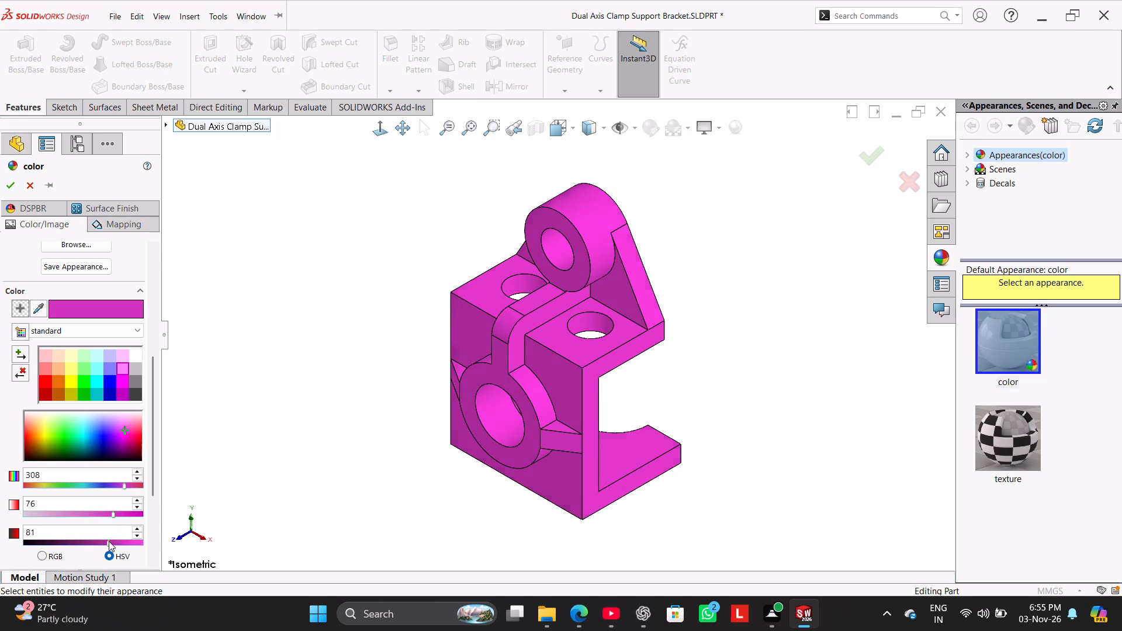
pyautogui.moveTo(109, 541); pyautogui.dragTo(123, 529)
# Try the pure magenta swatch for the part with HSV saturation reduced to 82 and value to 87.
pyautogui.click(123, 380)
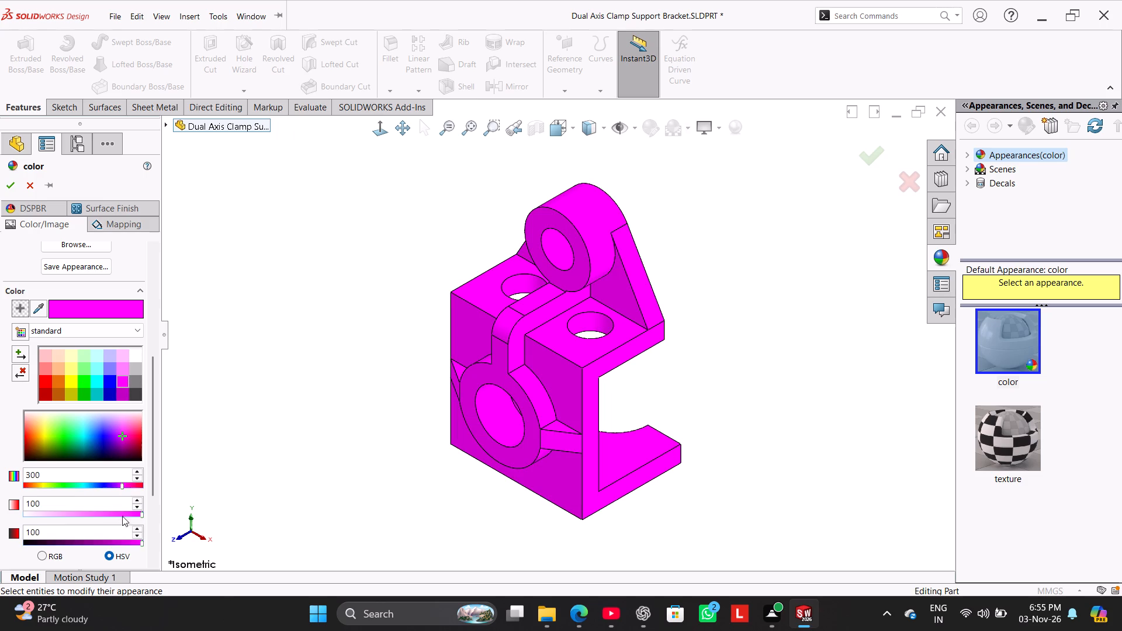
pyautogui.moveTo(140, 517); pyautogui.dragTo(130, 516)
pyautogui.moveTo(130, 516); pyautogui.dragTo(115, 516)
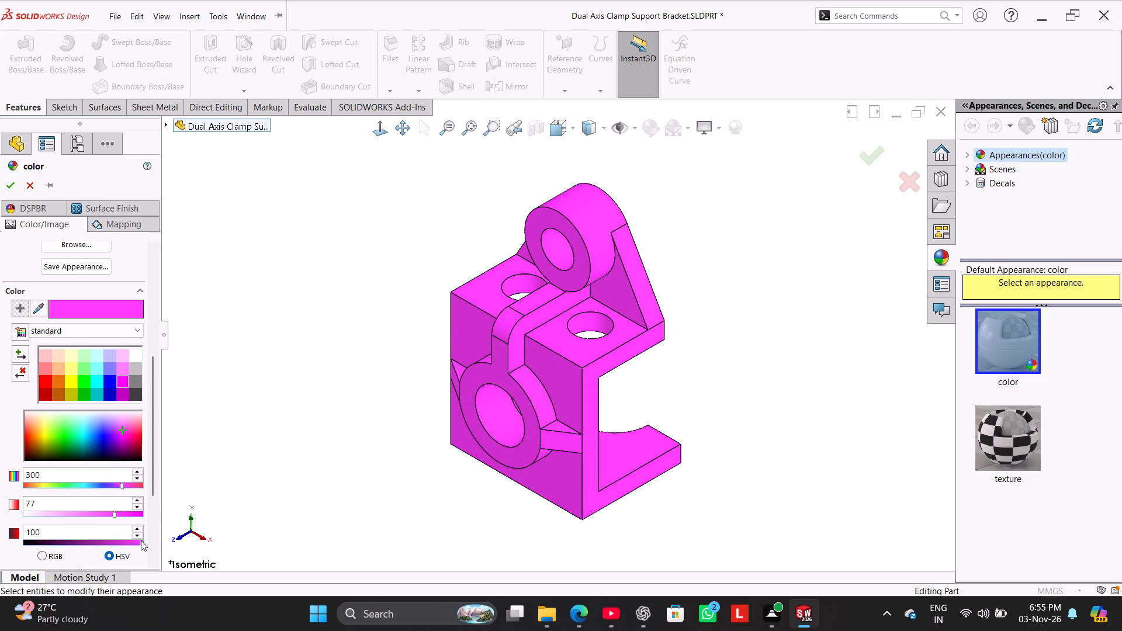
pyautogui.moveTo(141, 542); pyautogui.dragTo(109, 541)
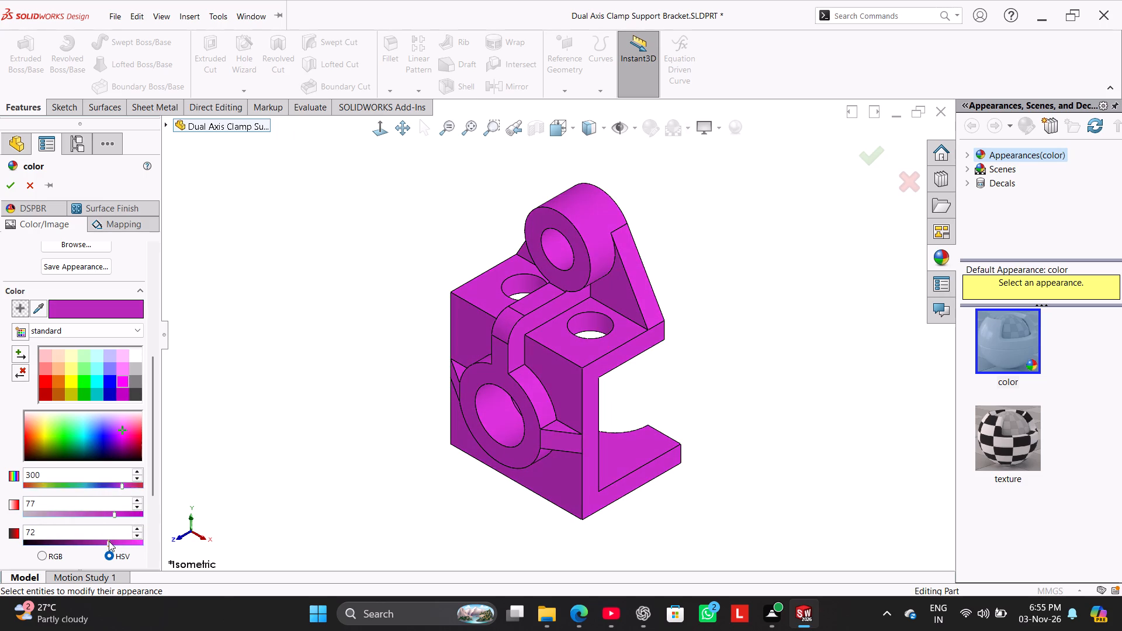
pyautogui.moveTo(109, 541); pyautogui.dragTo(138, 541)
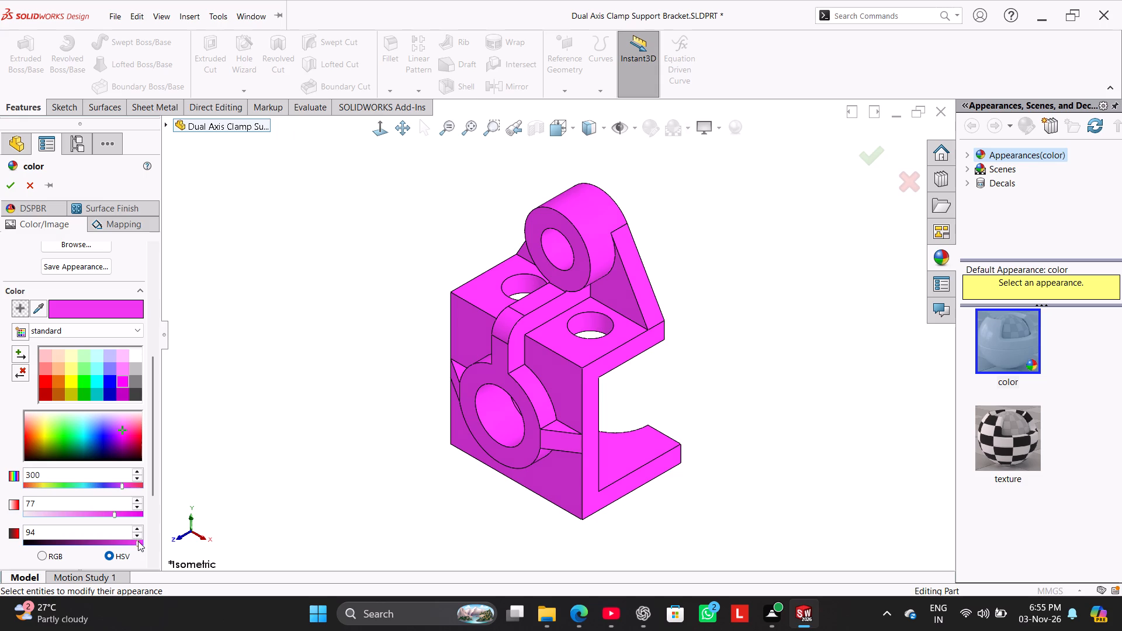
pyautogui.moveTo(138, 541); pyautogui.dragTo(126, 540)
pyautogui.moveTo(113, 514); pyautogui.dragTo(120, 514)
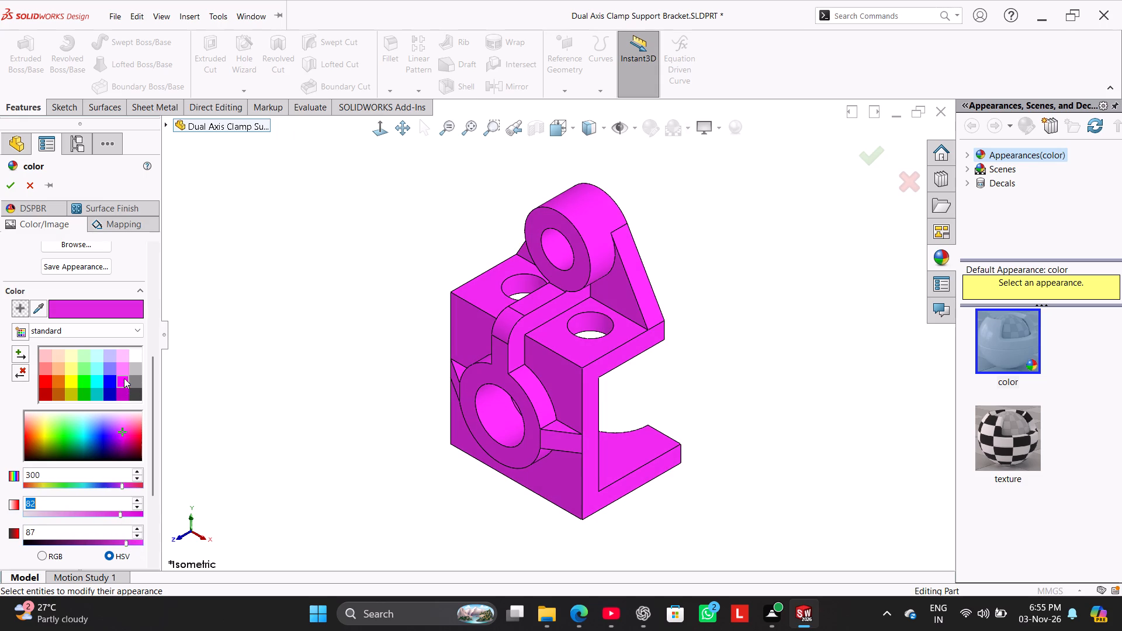
# Switch the colour values to RGB and compare pure and light magenta, choosing light magenta (RGB 255, 128, 255).
pyautogui.click(122, 368)
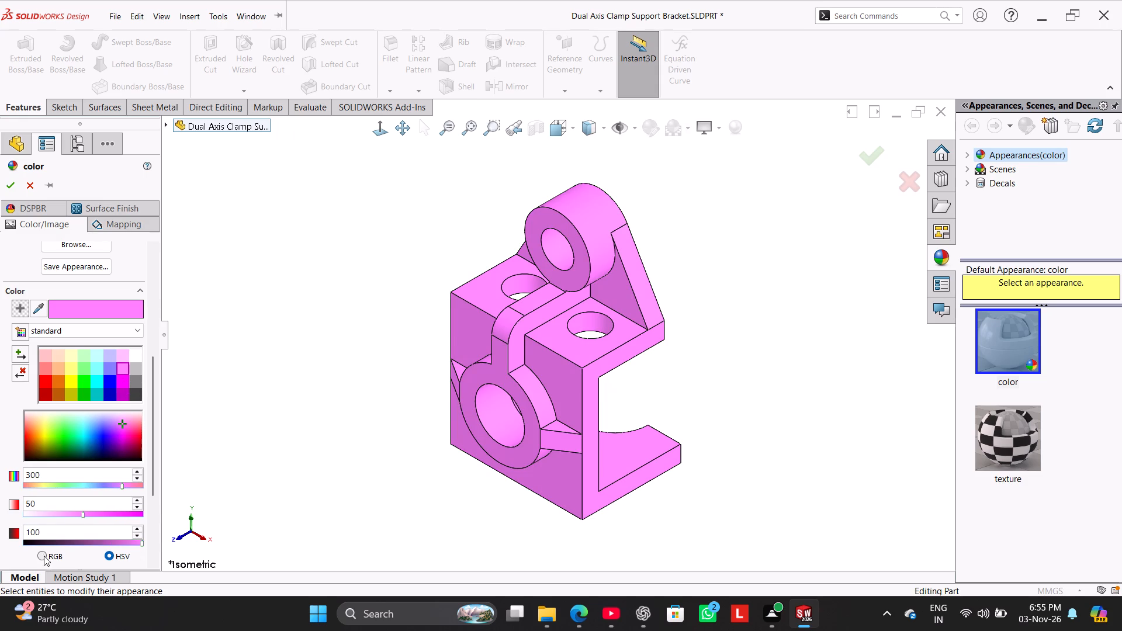
pyautogui.click(44, 554)
pyautogui.click(126, 384)
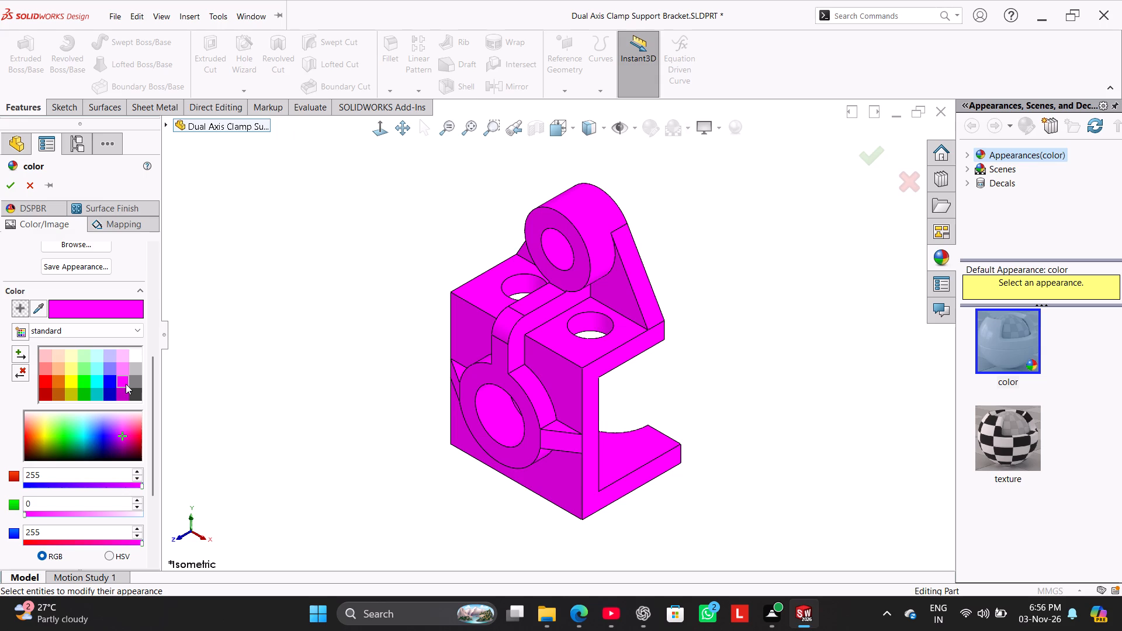
pyautogui.click(124, 370)
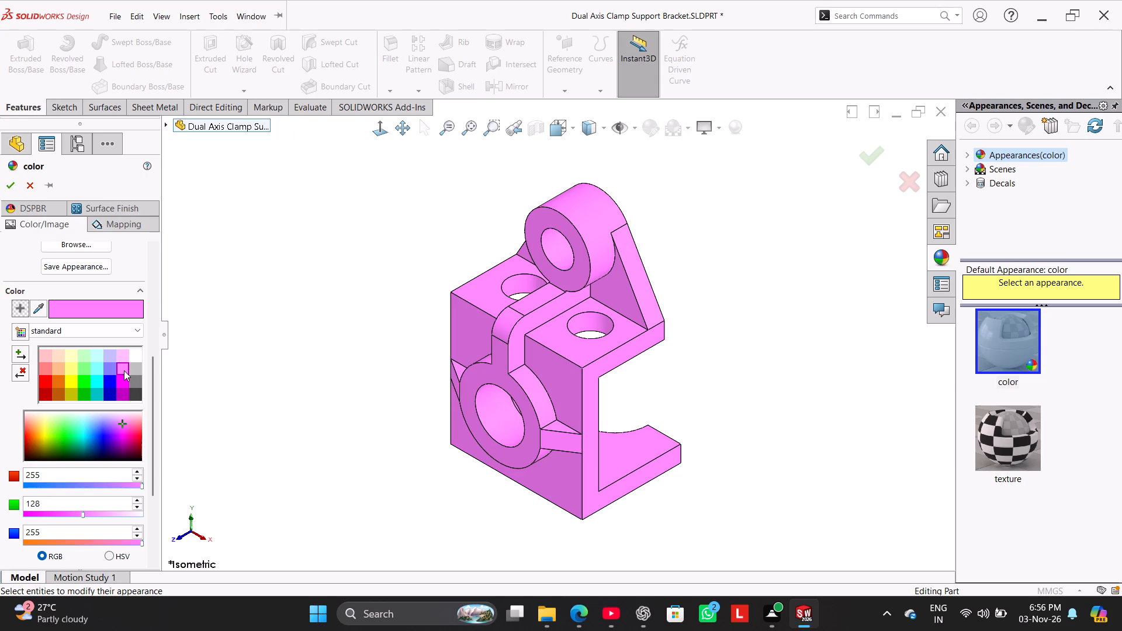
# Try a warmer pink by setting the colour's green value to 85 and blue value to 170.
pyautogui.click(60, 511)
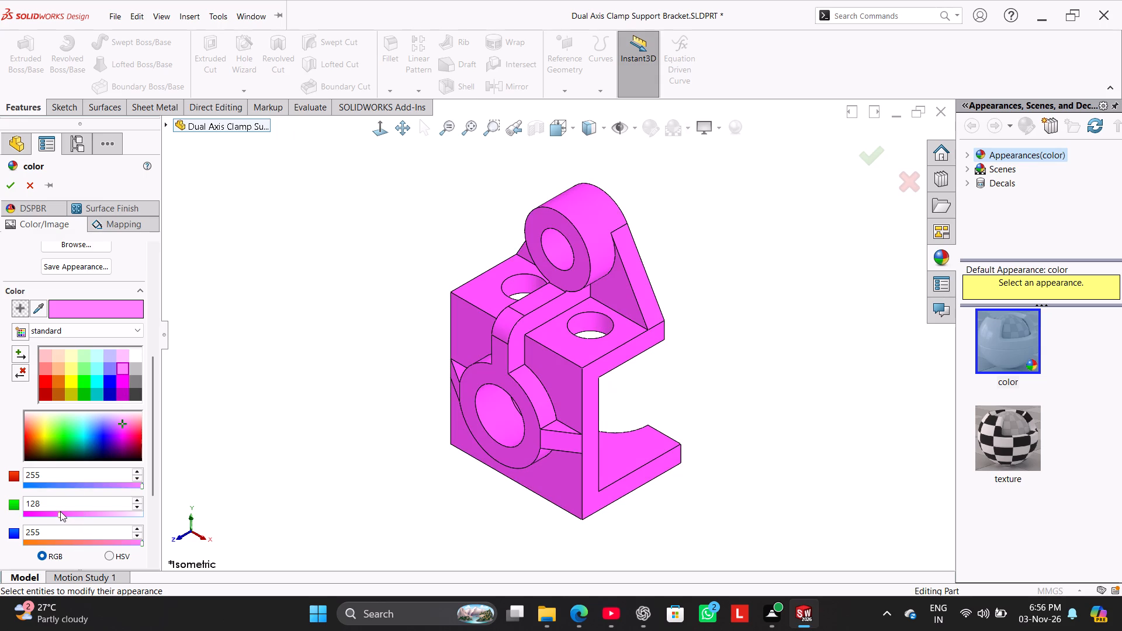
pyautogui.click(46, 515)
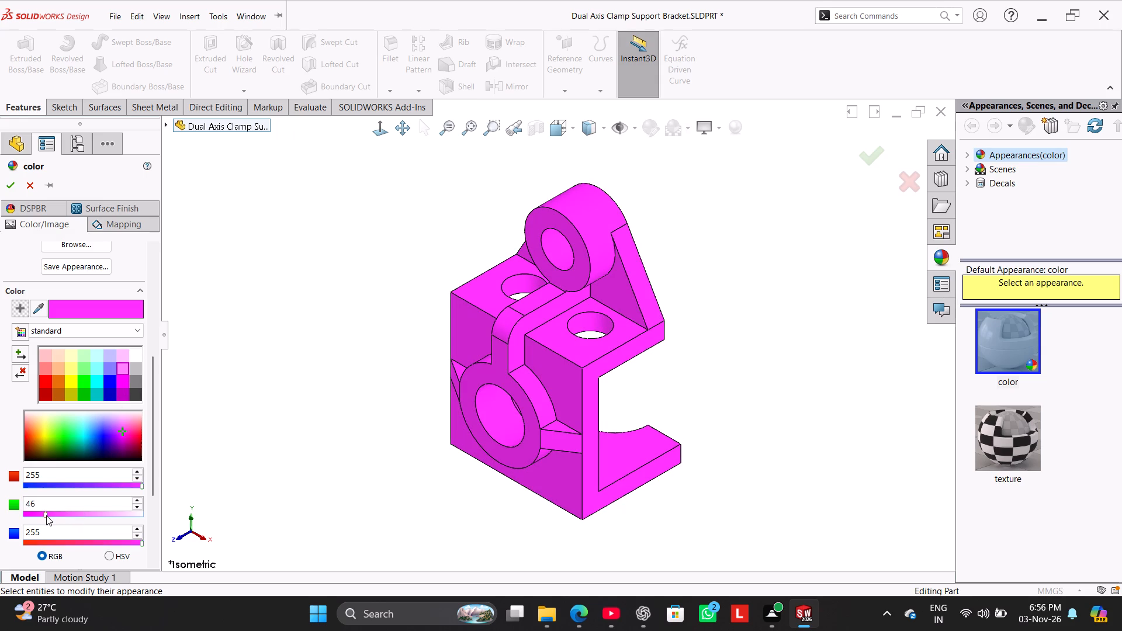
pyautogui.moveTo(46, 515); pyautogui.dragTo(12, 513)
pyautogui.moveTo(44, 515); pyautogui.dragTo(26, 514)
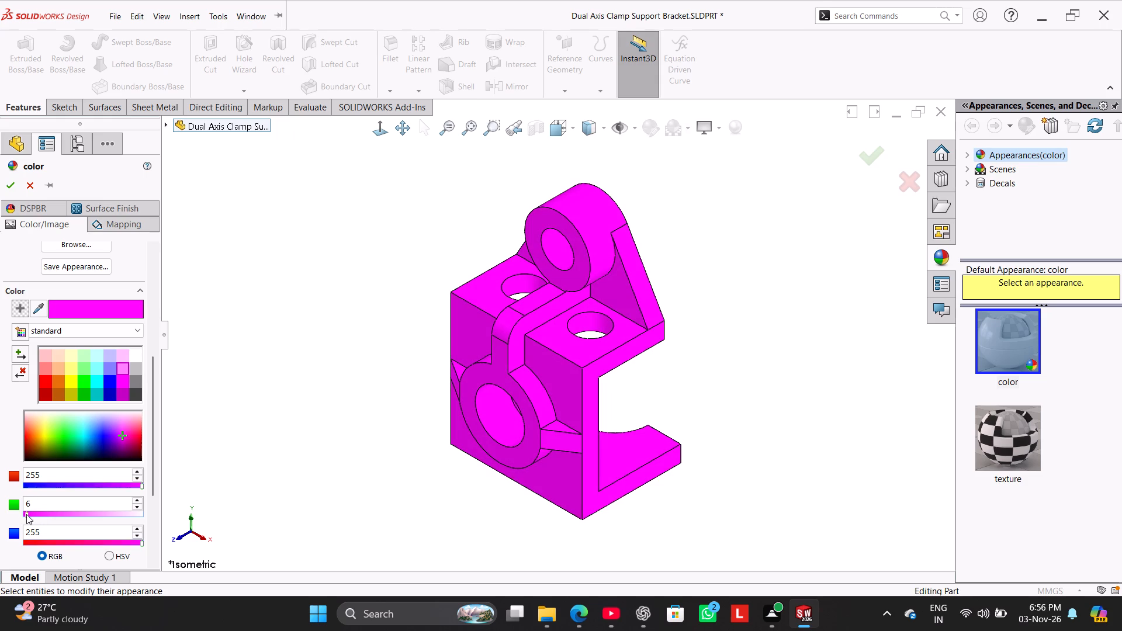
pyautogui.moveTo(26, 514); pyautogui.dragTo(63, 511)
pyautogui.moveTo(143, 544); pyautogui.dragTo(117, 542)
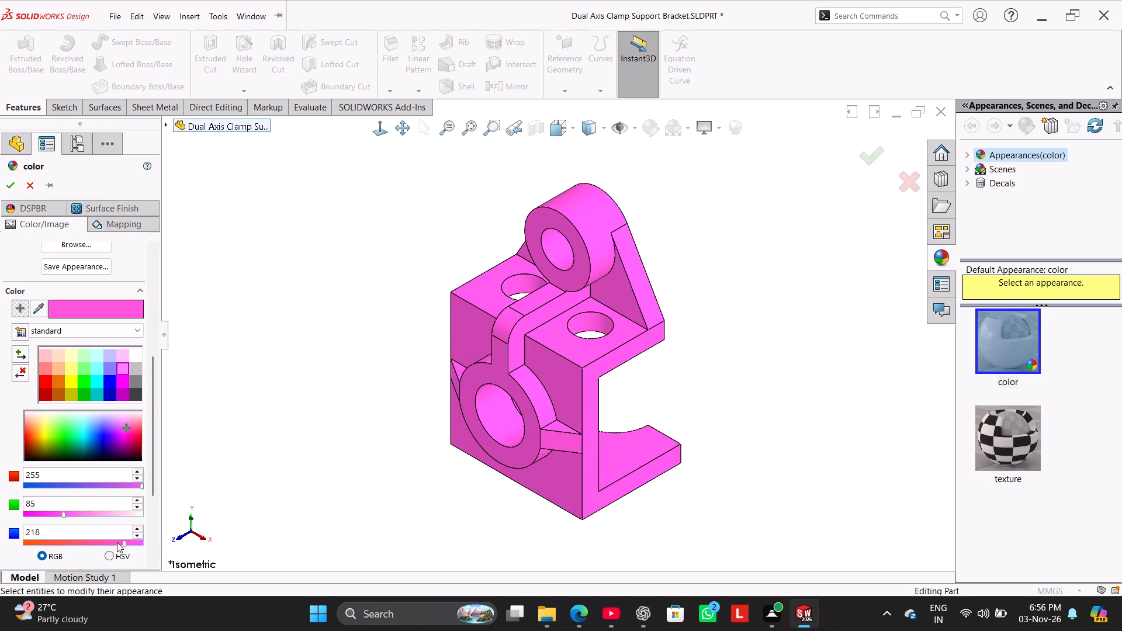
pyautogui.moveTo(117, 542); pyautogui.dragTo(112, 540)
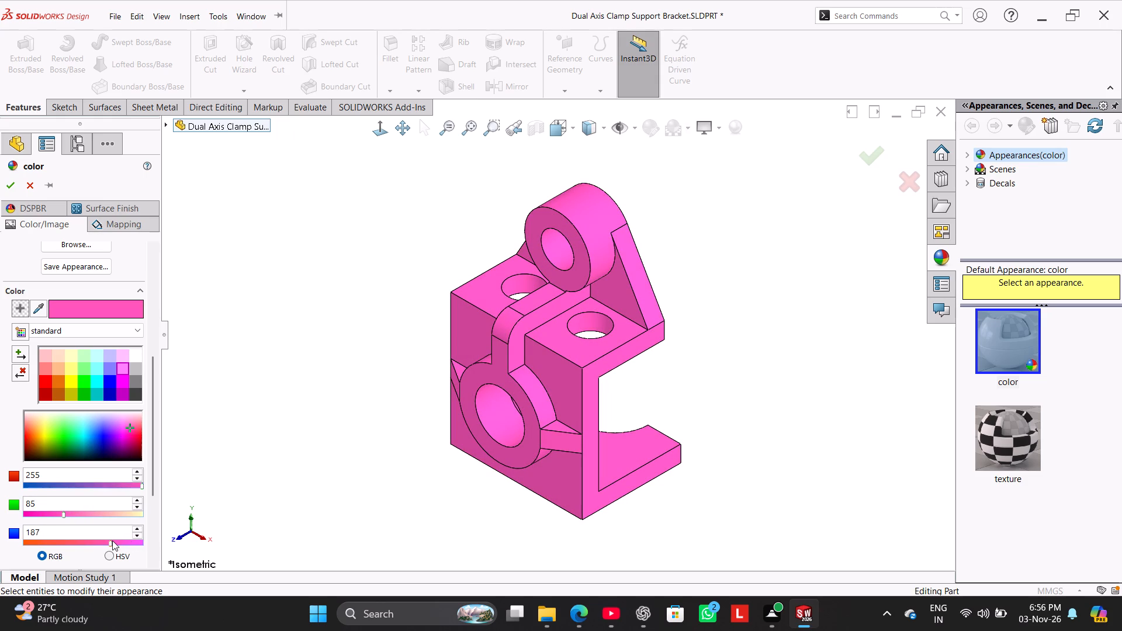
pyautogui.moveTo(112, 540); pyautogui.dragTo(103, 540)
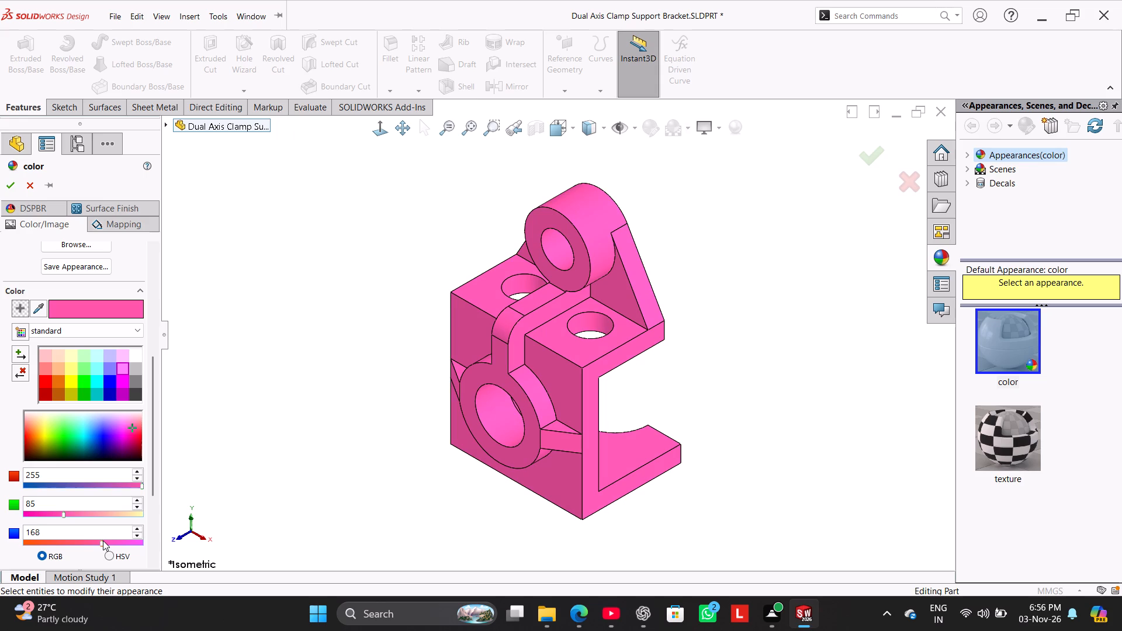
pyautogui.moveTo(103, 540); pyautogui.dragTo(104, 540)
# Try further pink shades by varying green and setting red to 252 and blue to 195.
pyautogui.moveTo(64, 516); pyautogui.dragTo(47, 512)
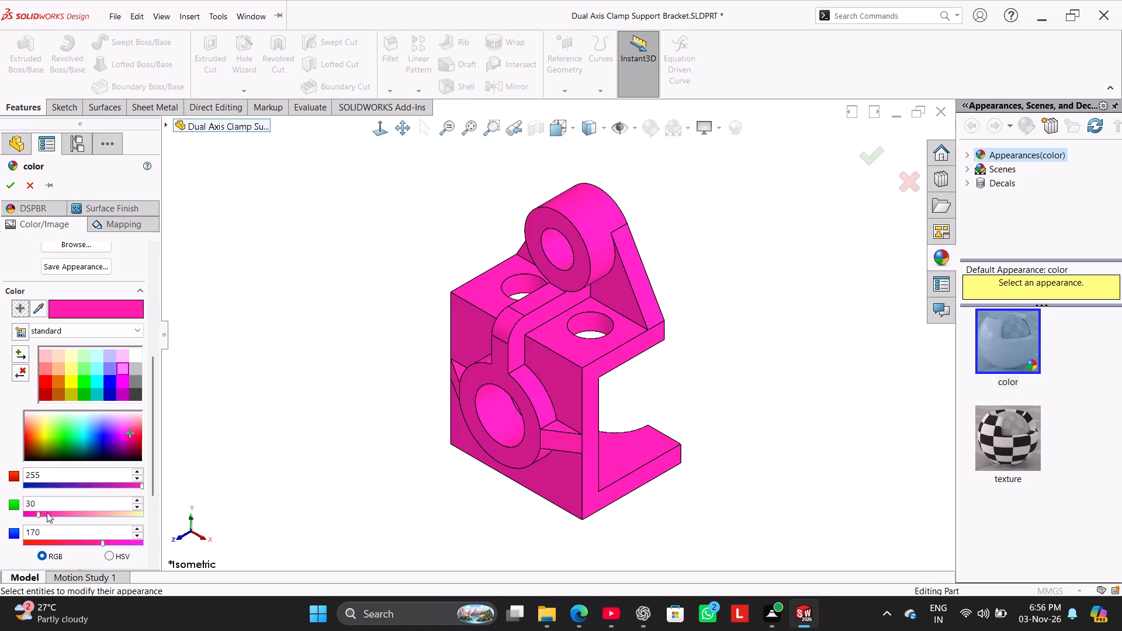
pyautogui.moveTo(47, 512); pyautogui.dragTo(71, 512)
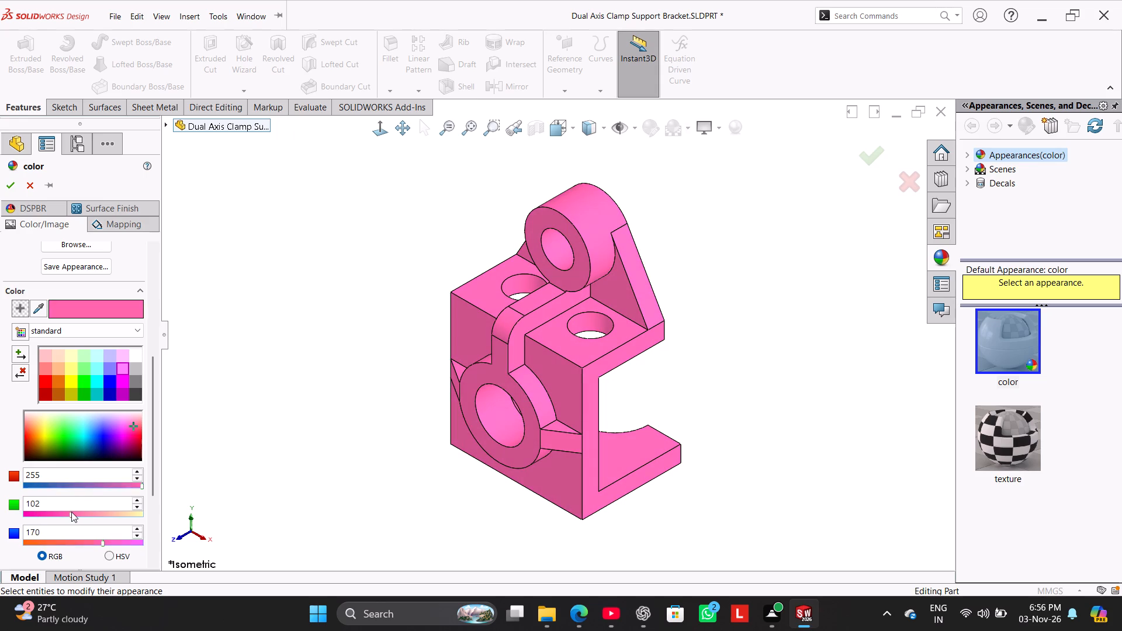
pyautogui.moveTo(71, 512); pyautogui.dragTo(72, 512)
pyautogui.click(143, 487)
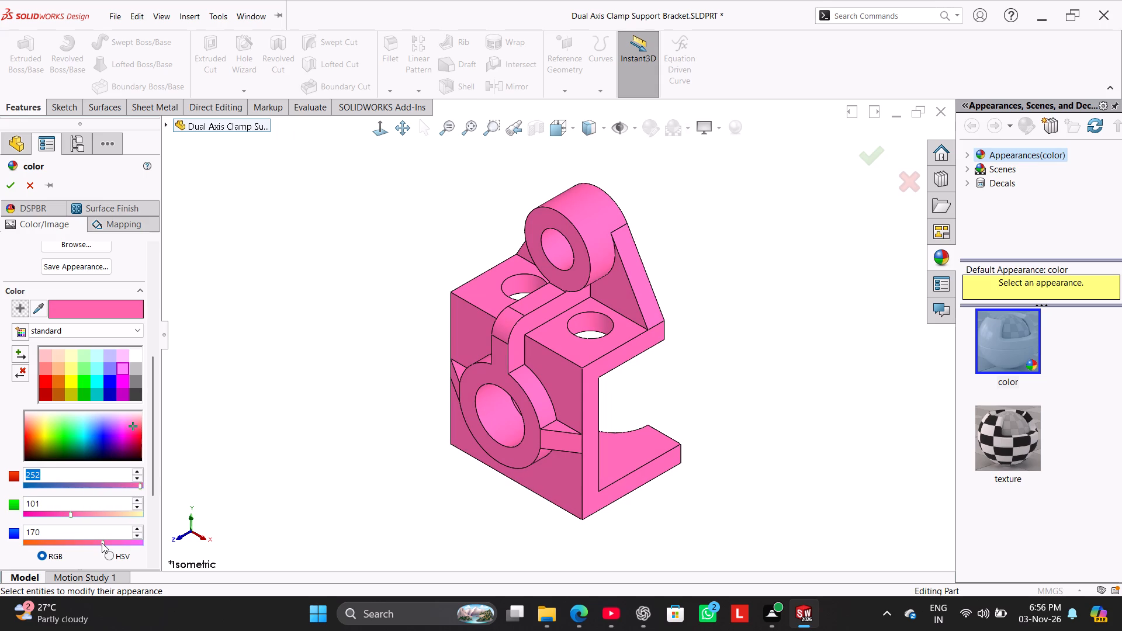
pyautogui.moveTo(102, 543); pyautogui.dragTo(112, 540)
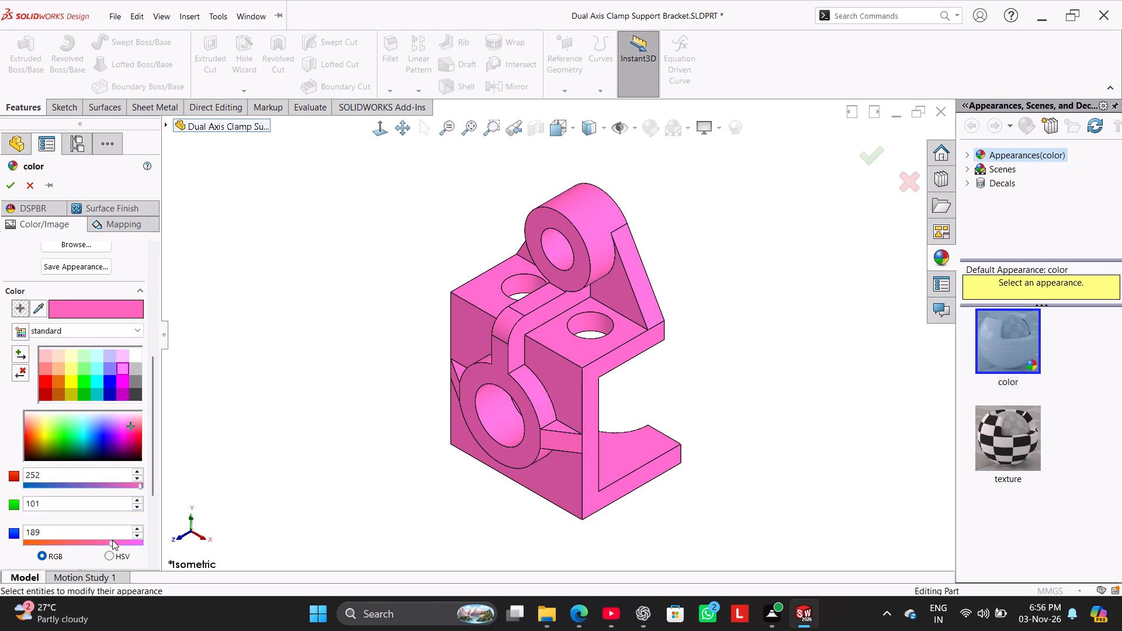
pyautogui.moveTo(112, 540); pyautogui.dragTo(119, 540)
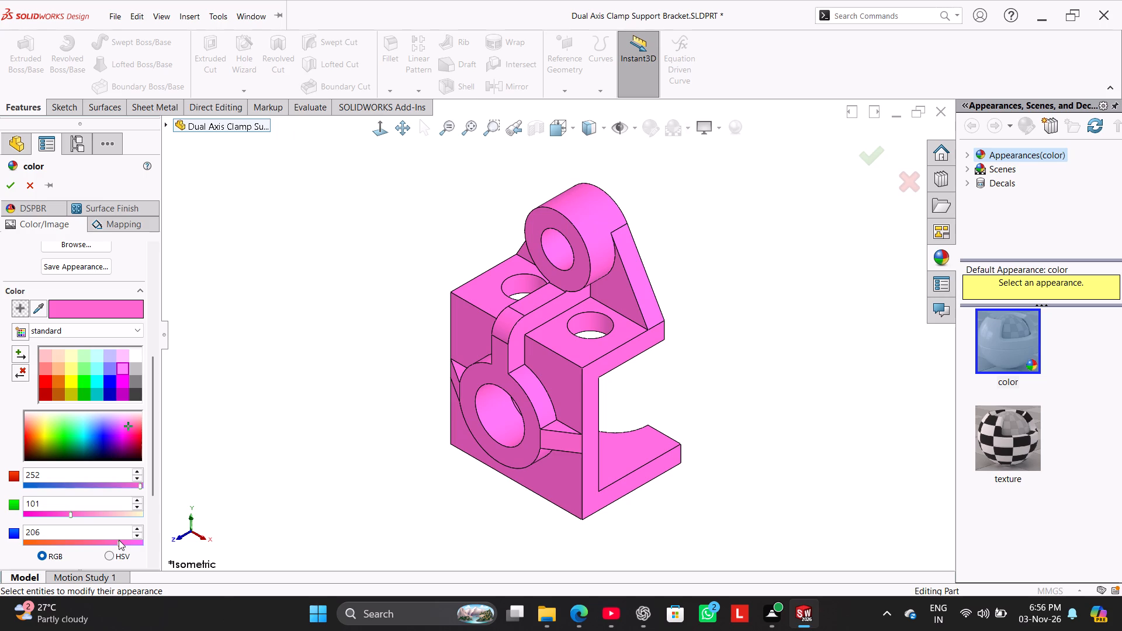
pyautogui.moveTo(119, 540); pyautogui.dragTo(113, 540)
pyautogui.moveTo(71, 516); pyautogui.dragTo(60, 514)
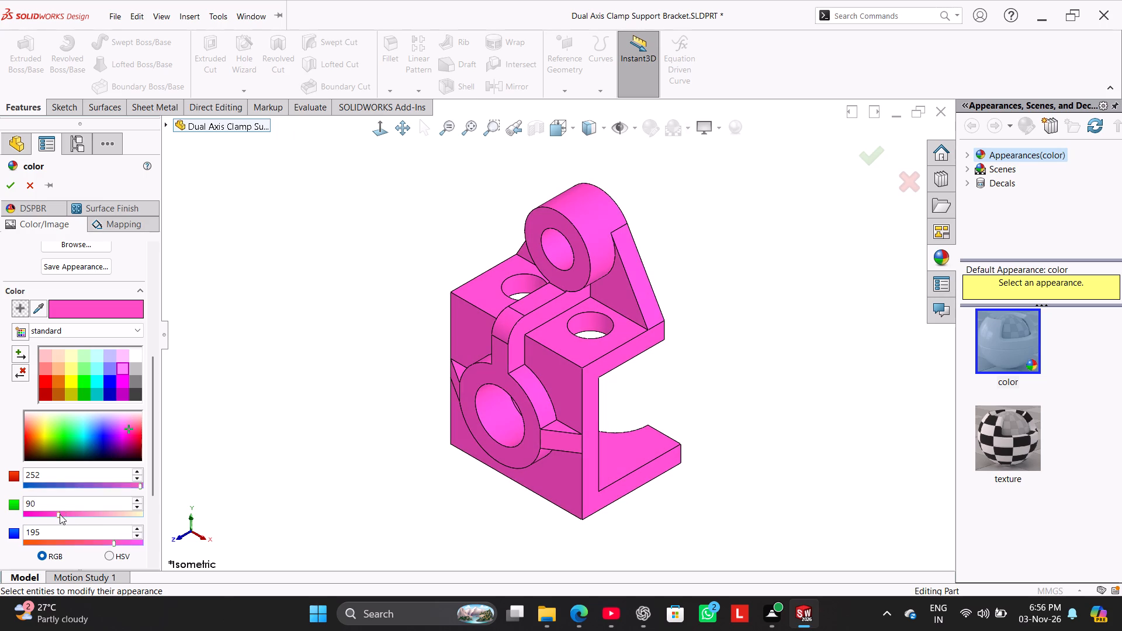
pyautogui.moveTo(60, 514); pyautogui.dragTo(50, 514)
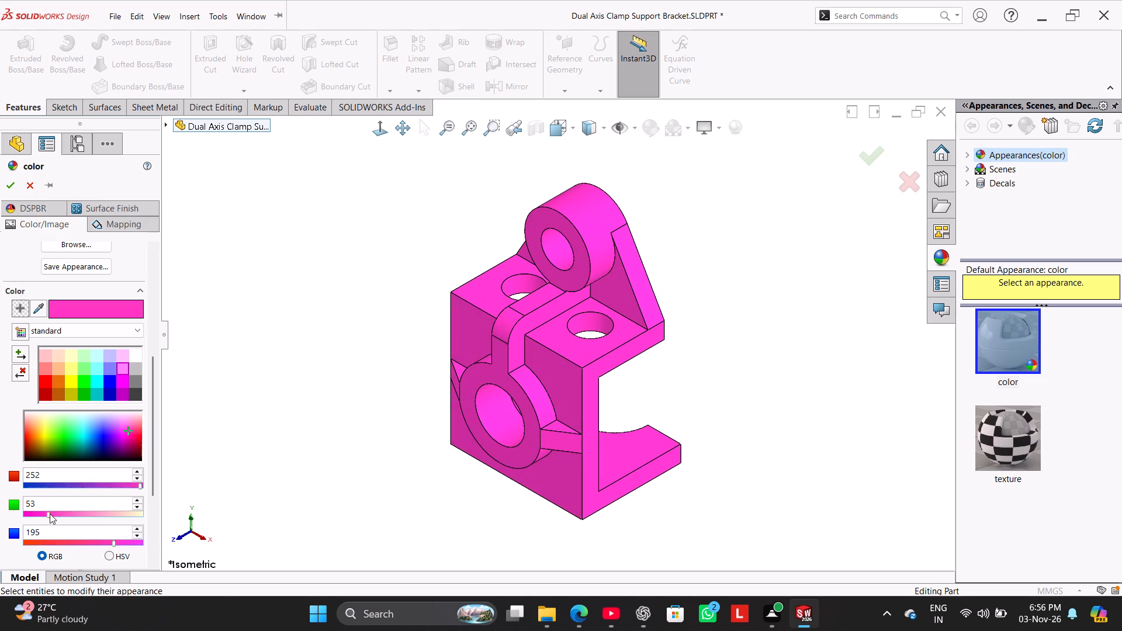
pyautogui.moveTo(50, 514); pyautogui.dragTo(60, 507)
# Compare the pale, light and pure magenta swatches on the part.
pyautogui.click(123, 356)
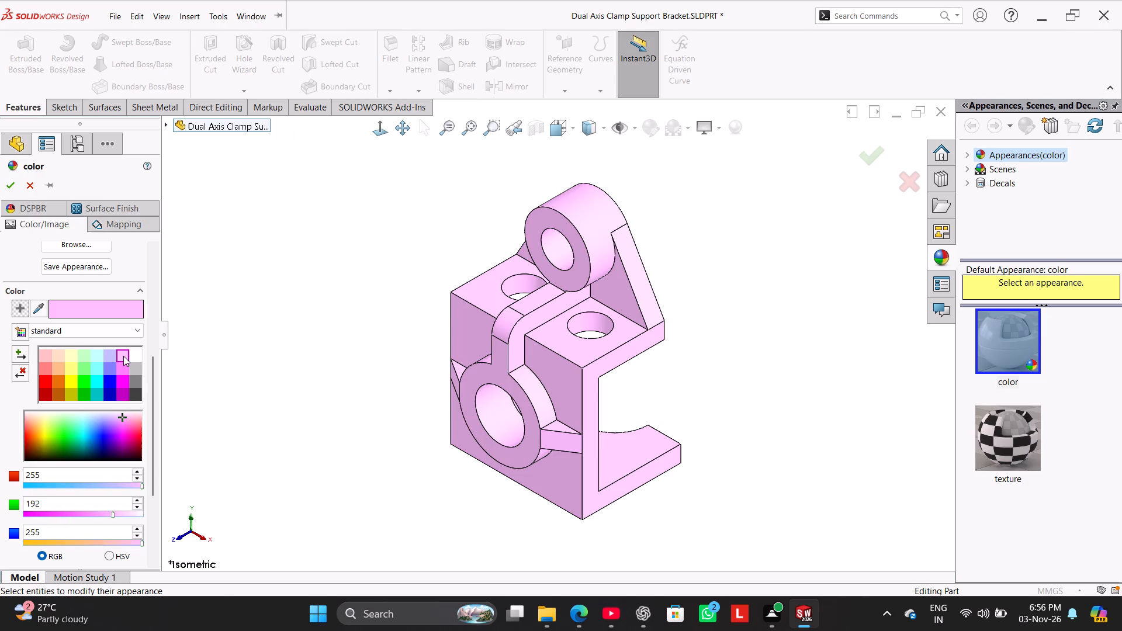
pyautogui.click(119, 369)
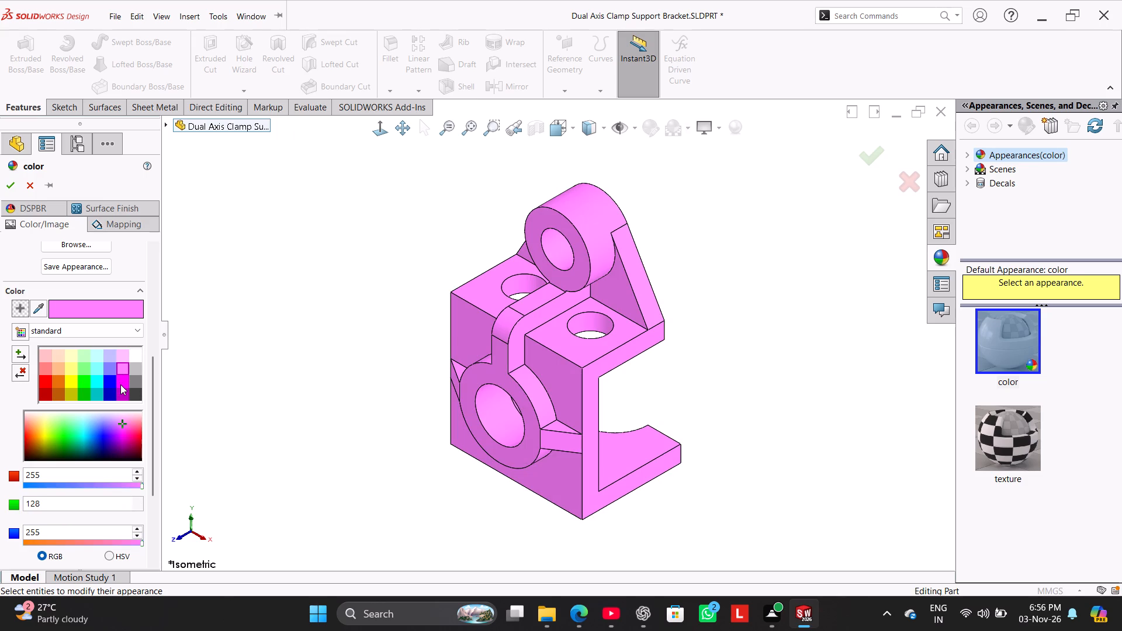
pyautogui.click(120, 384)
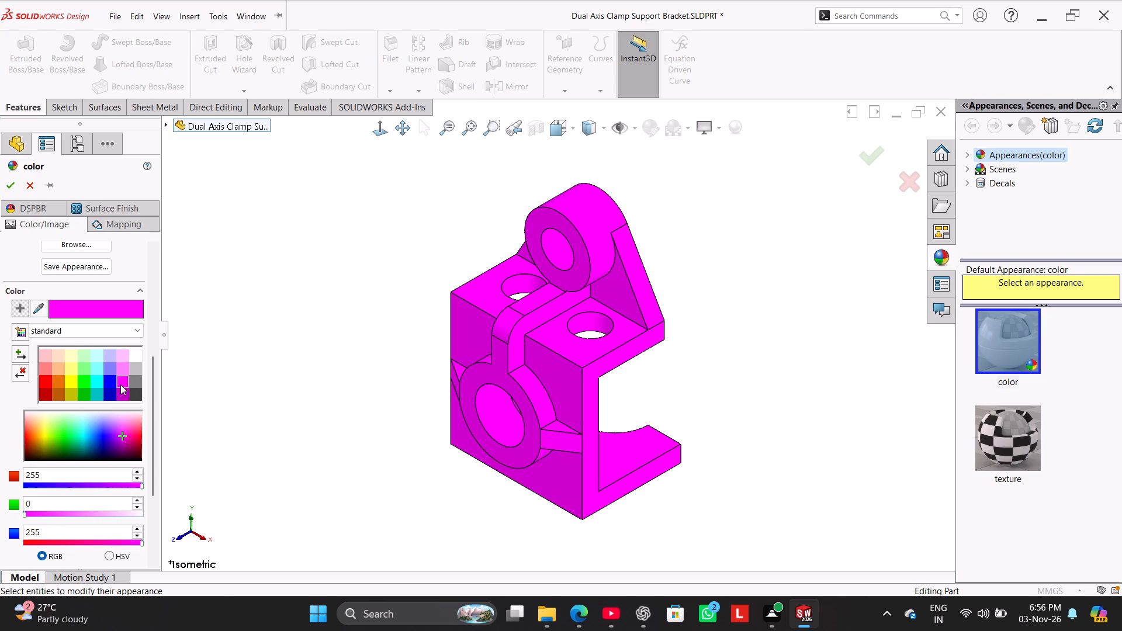
# Start from the light magenta swatch, set green to 50 and blue to 197, and apply the colour to the part.
pyautogui.click(123, 372)
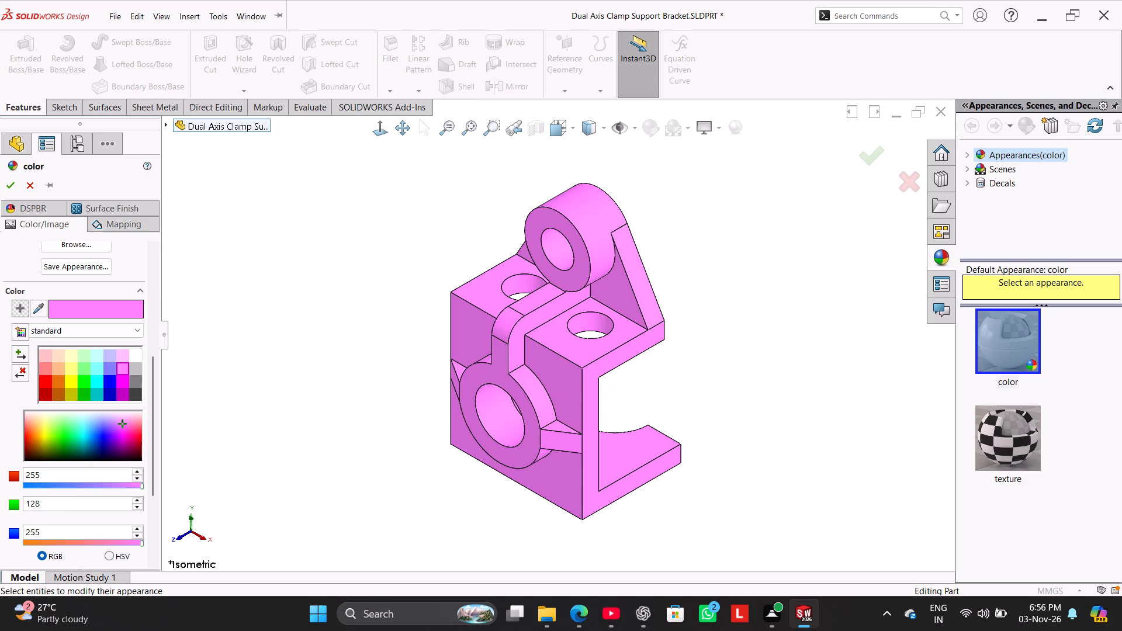
pyautogui.click(54, 513)
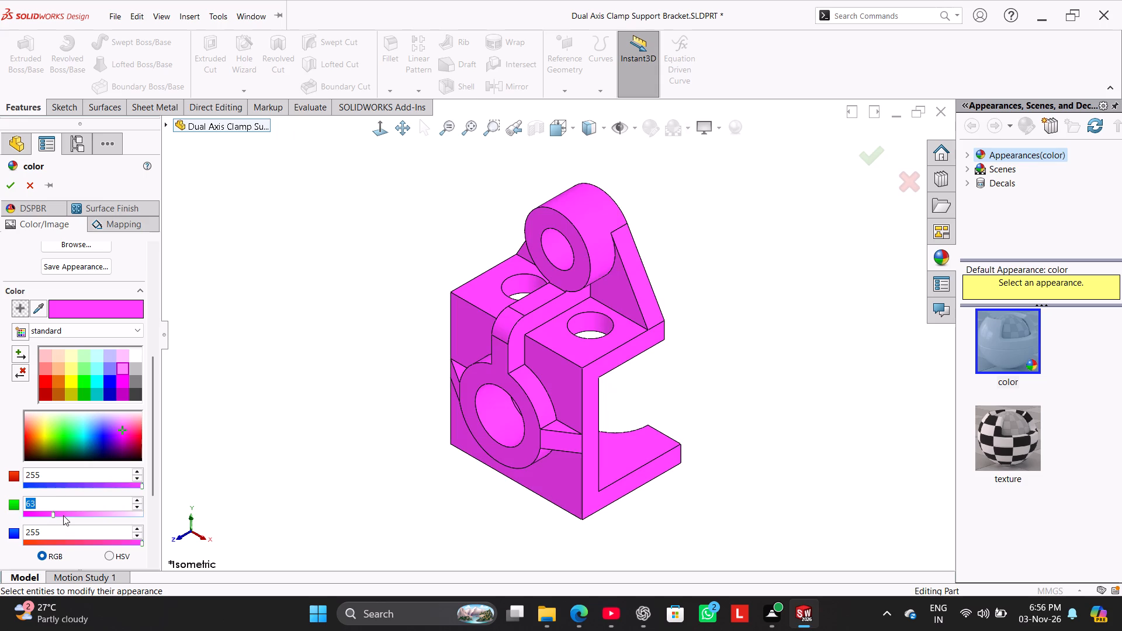
pyautogui.click(61, 512)
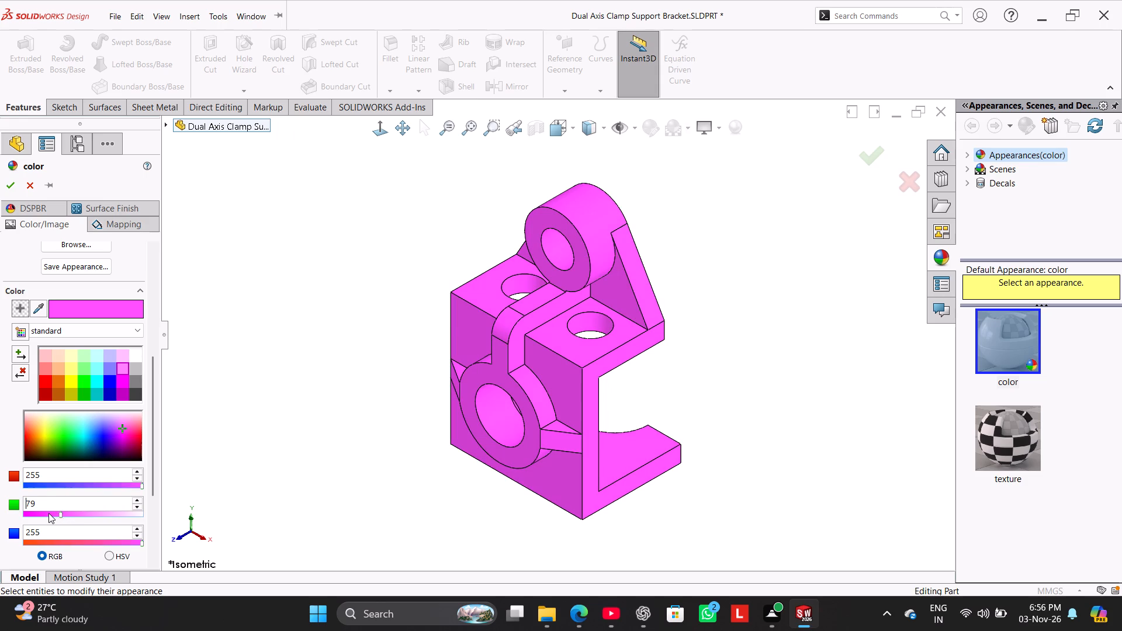
pyautogui.click(48, 513)
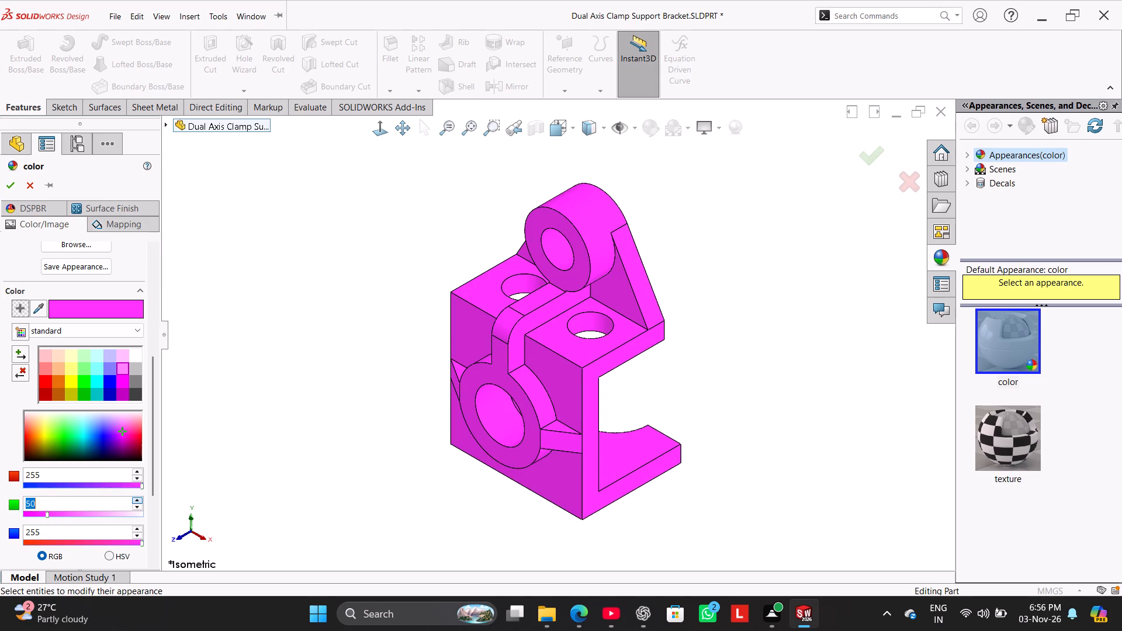
pyautogui.click(123, 541)
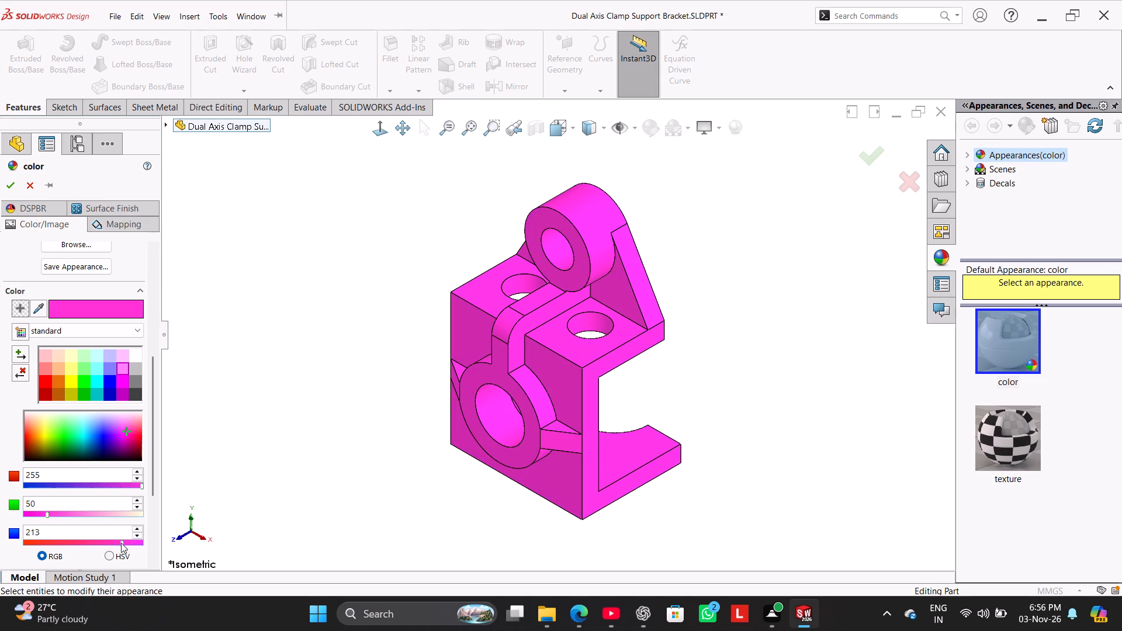
pyautogui.click(116, 543)
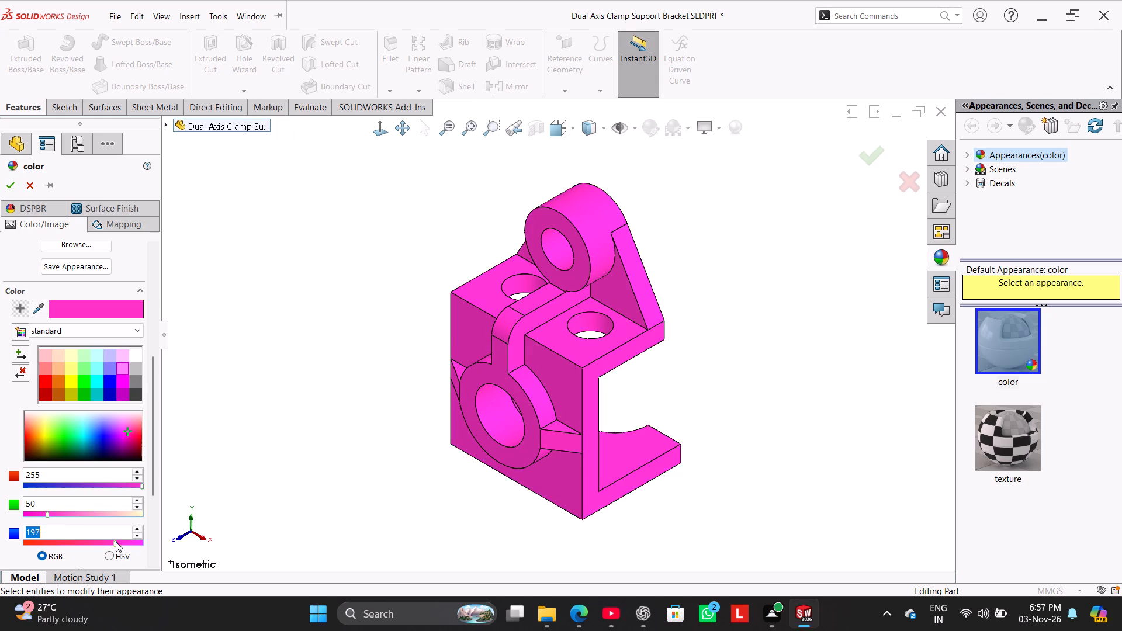
pyautogui.click(4, 187)
# Check the coloured bracket from another angle, return to the isometric view and save the part.
pyautogui.moveTo(275, 436); pyautogui.dragTo(423, 399, button='right')
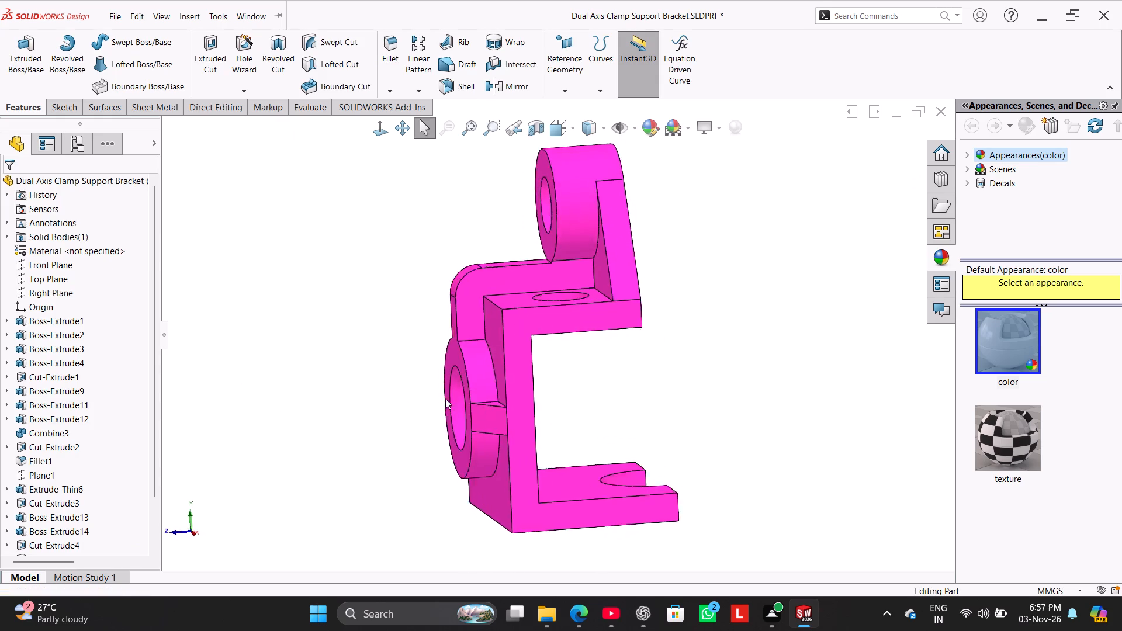
pyautogui.moveTo(368, 431); pyautogui.dragTo(491, 323, button='right')
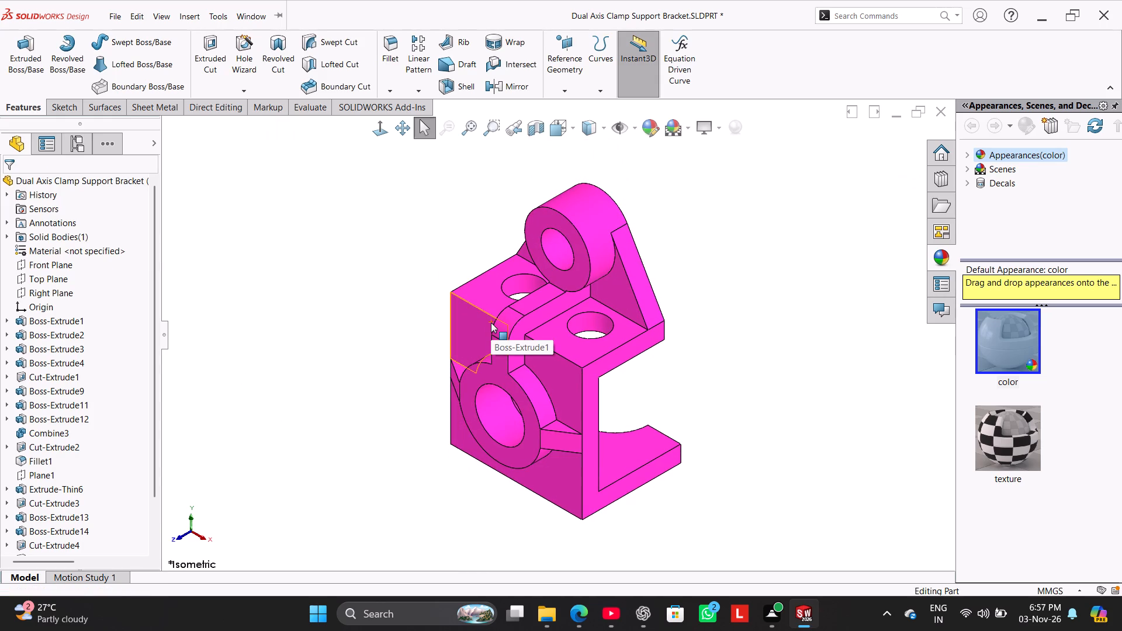
pyautogui.click(378, 262)
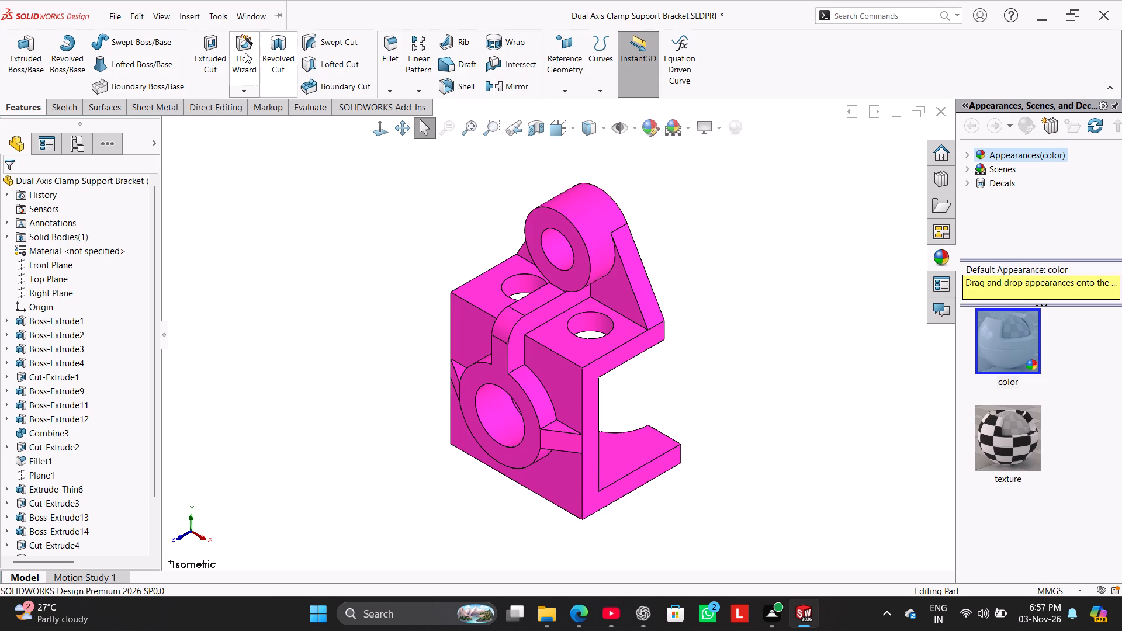
pyautogui.click(245, 179)
pyautogui.click(313, 25)
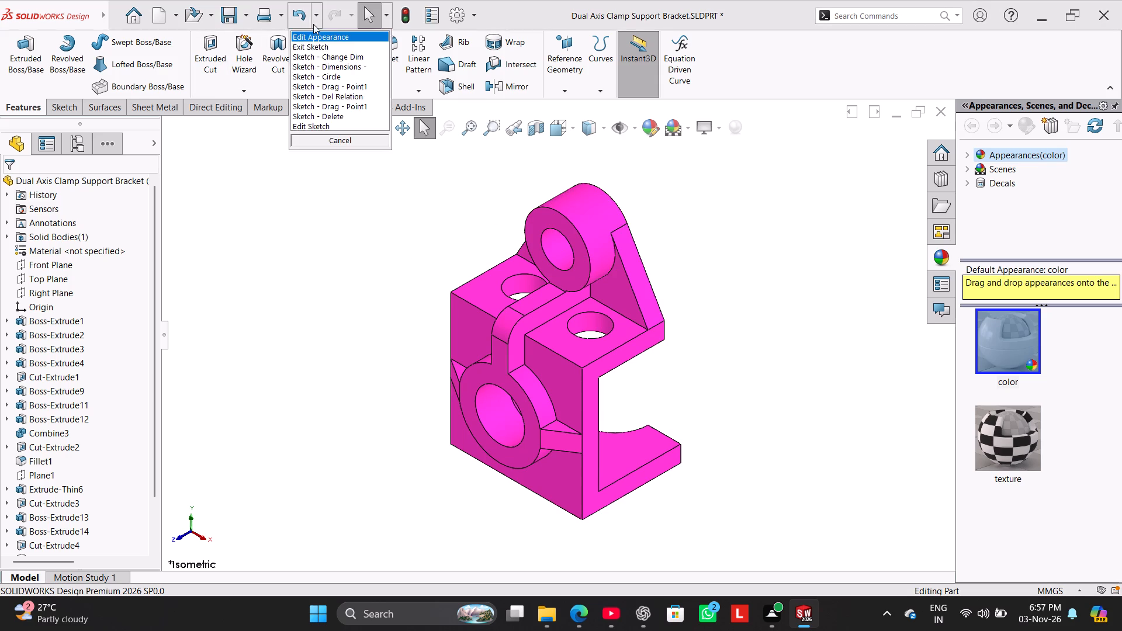
pyautogui.click(230, 9)
pyautogui.tripleClick(231, 9)
pyautogui.click(231, 9)
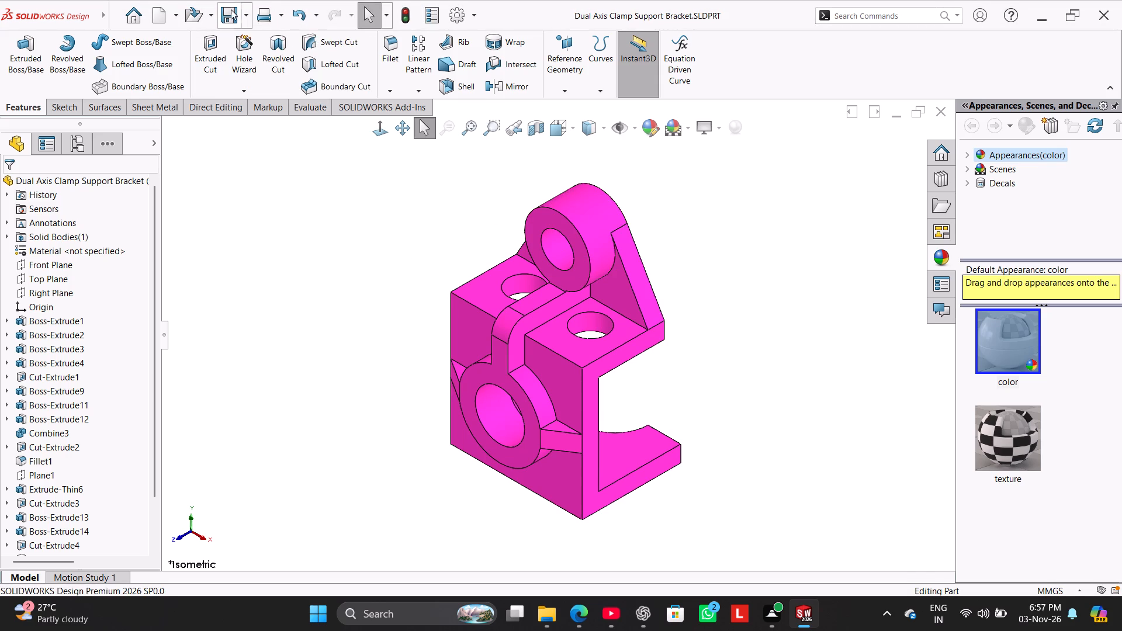
# Save the part again as Dual Axis Clamp Support Bracket.SLDPRT in the Worked folder, replacing the existing file.
pyautogui.click(243, 13)
pyautogui.click(258, 54)
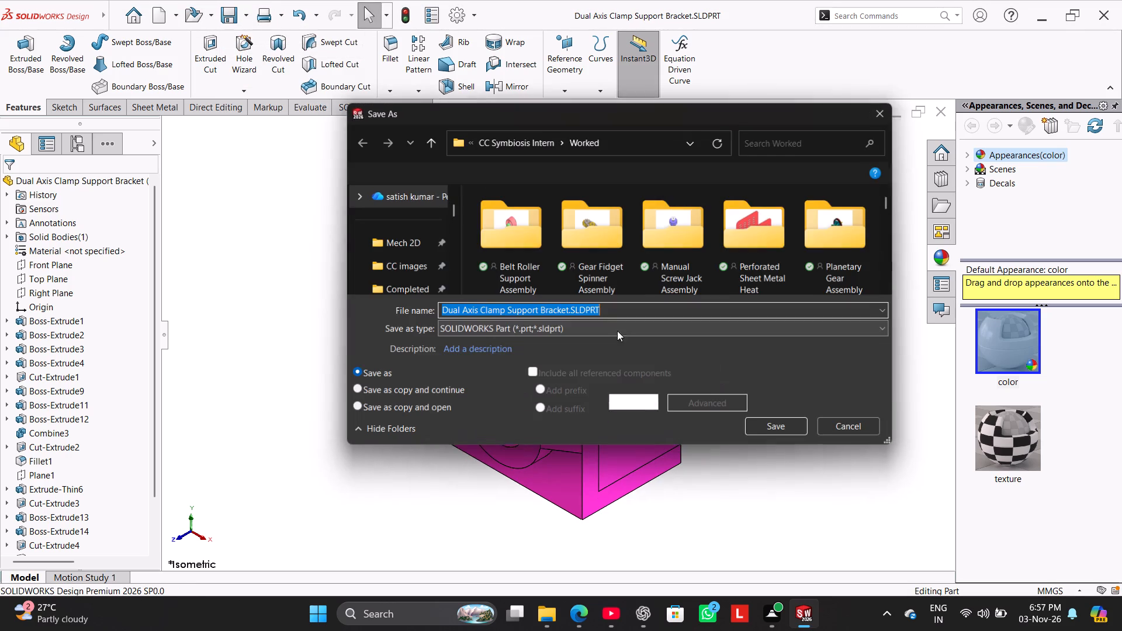
pyautogui.click(770, 436)
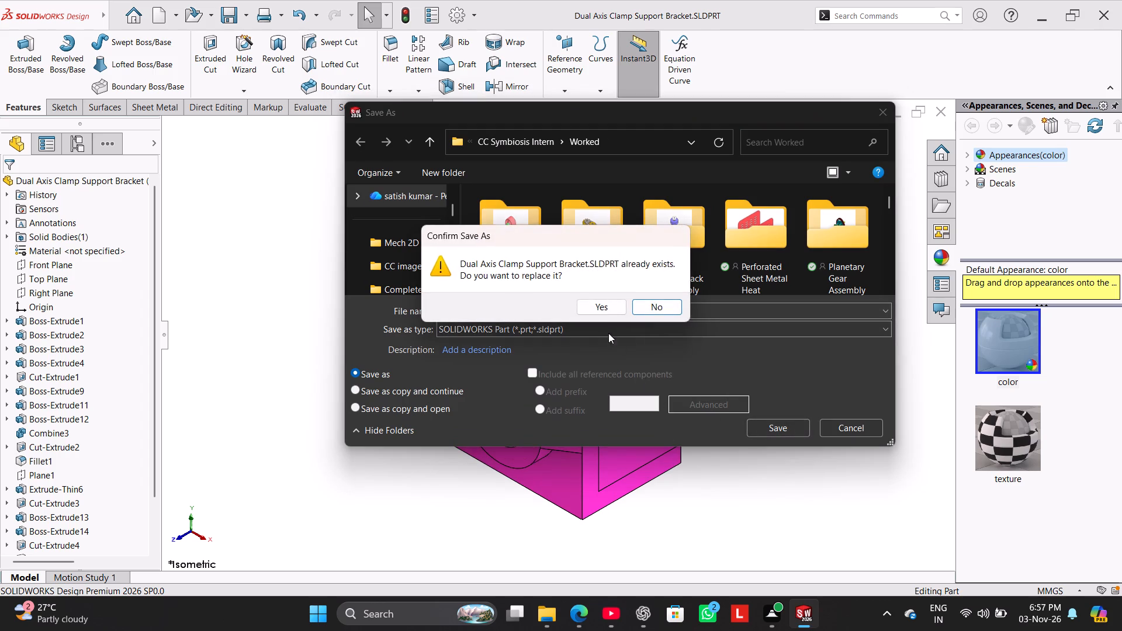
pyautogui.click(608, 311)
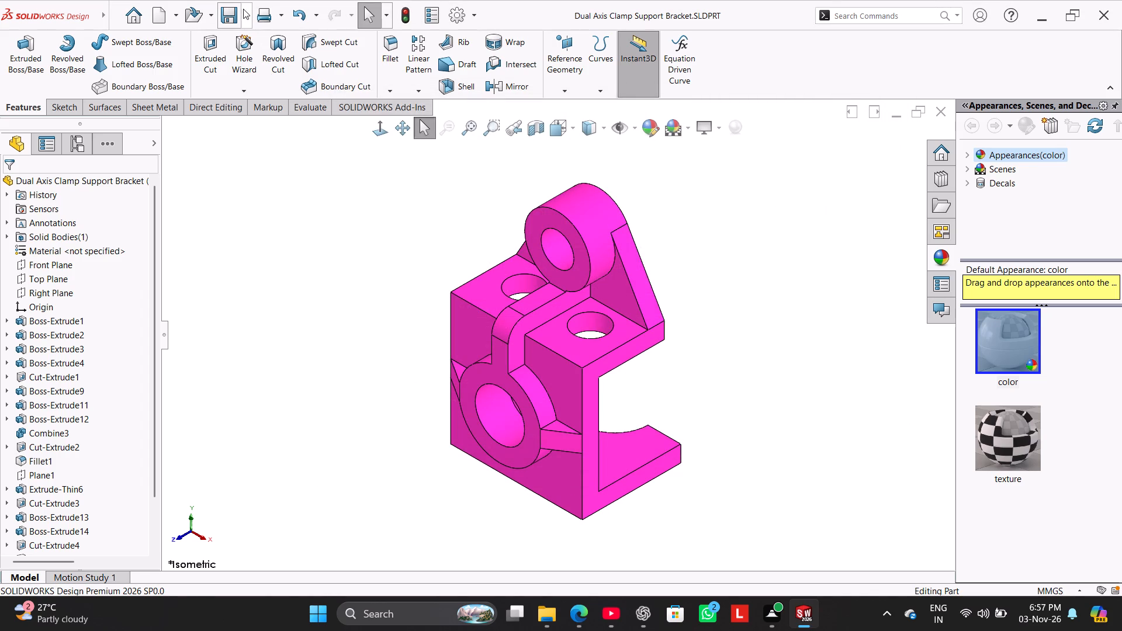
# Save a copy of the bracket as an Adobe Portable Document Format (PDF) file in the Worked folder.
pyautogui.click(243, 9)
pyautogui.click(264, 50)
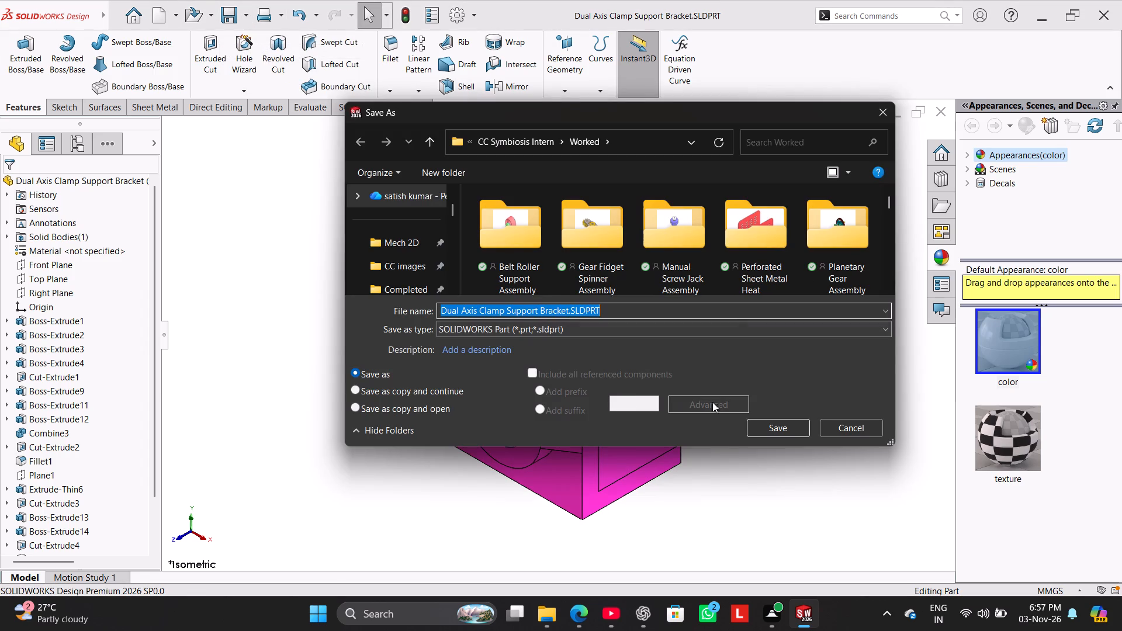
pyautogui.click(688, 330)
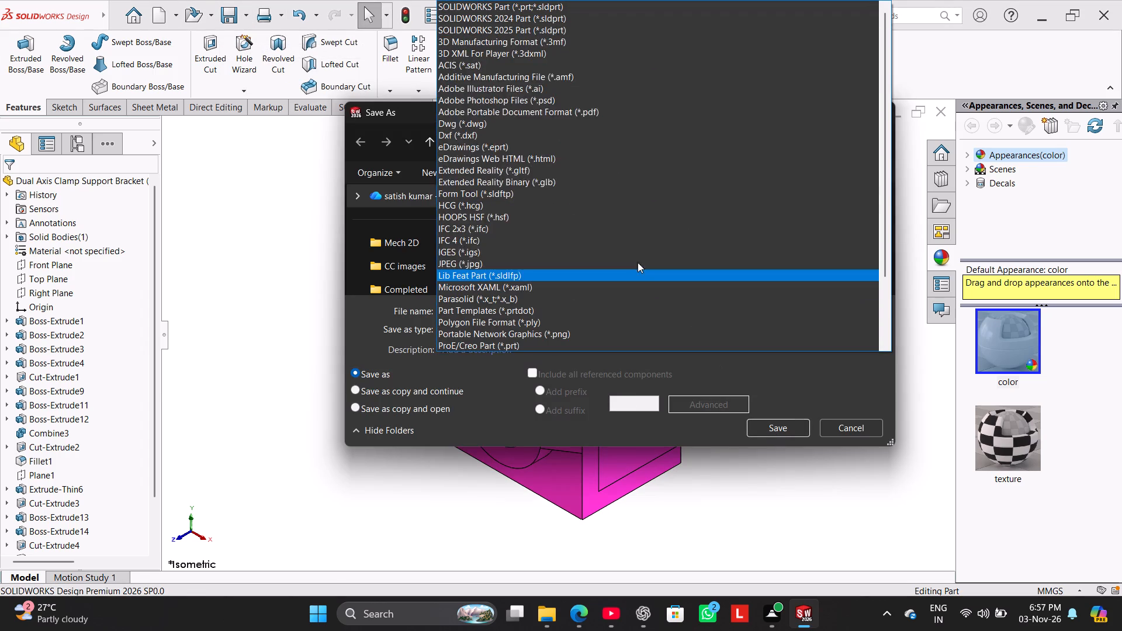
pyautogui.click(615, 108)
pyautogui.click(764, 453)
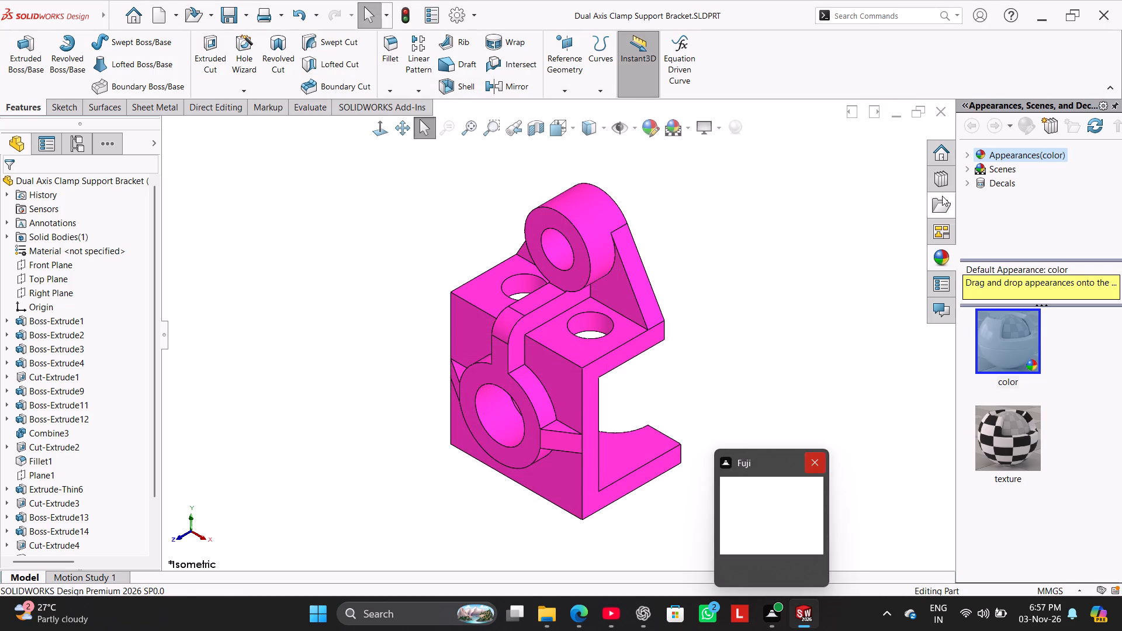
# Close the Dual Axis Clamp Support Bracket part document.
pyautogui.click(943, 110)
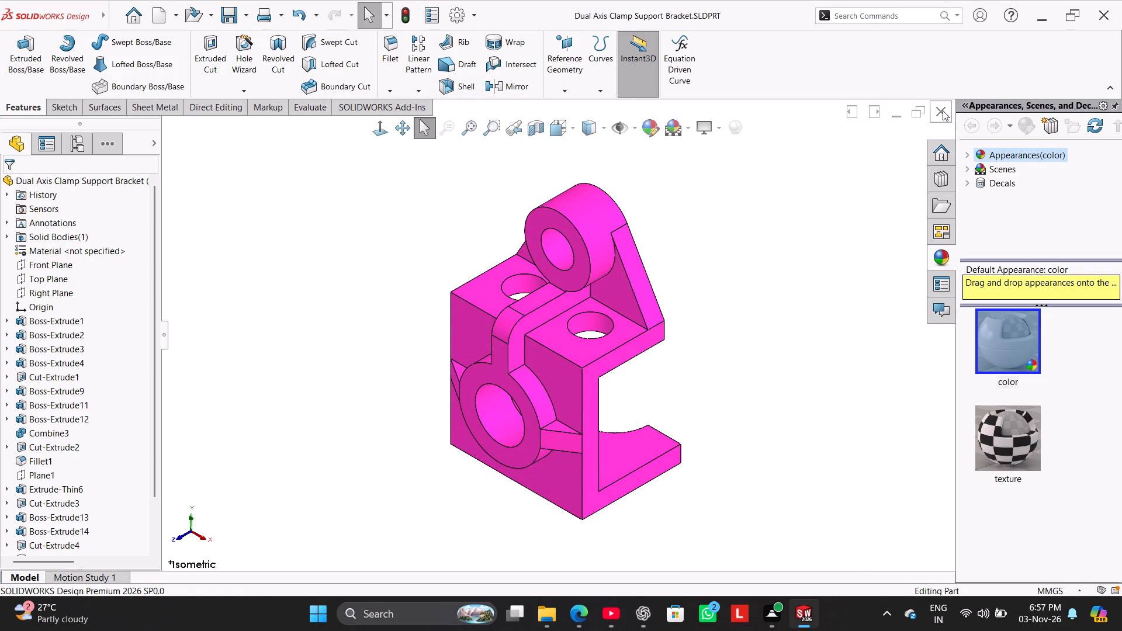